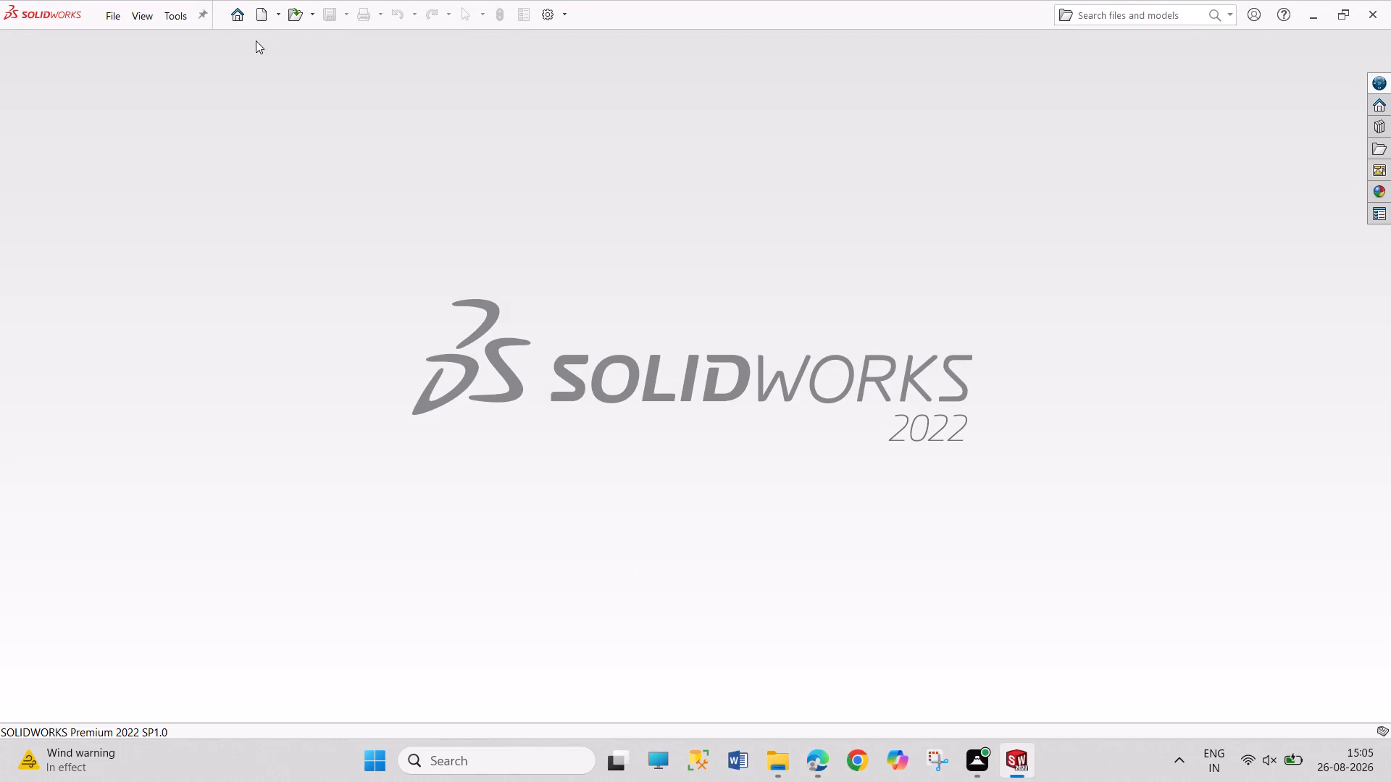
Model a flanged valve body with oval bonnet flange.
Create a new part document.
{"action": "left_click", "coordinate": [264, 17]}
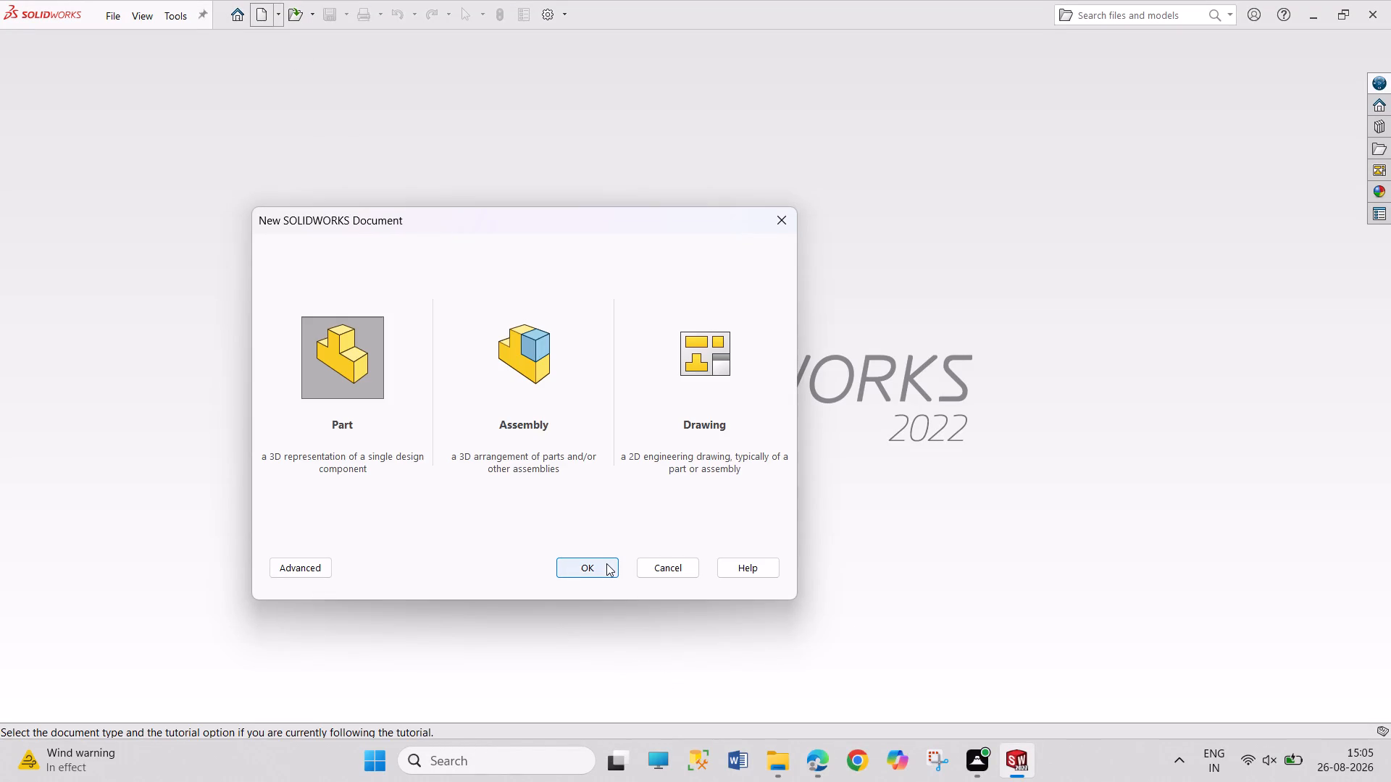
{"action": "left_click", "coordinate": [606, 563]}
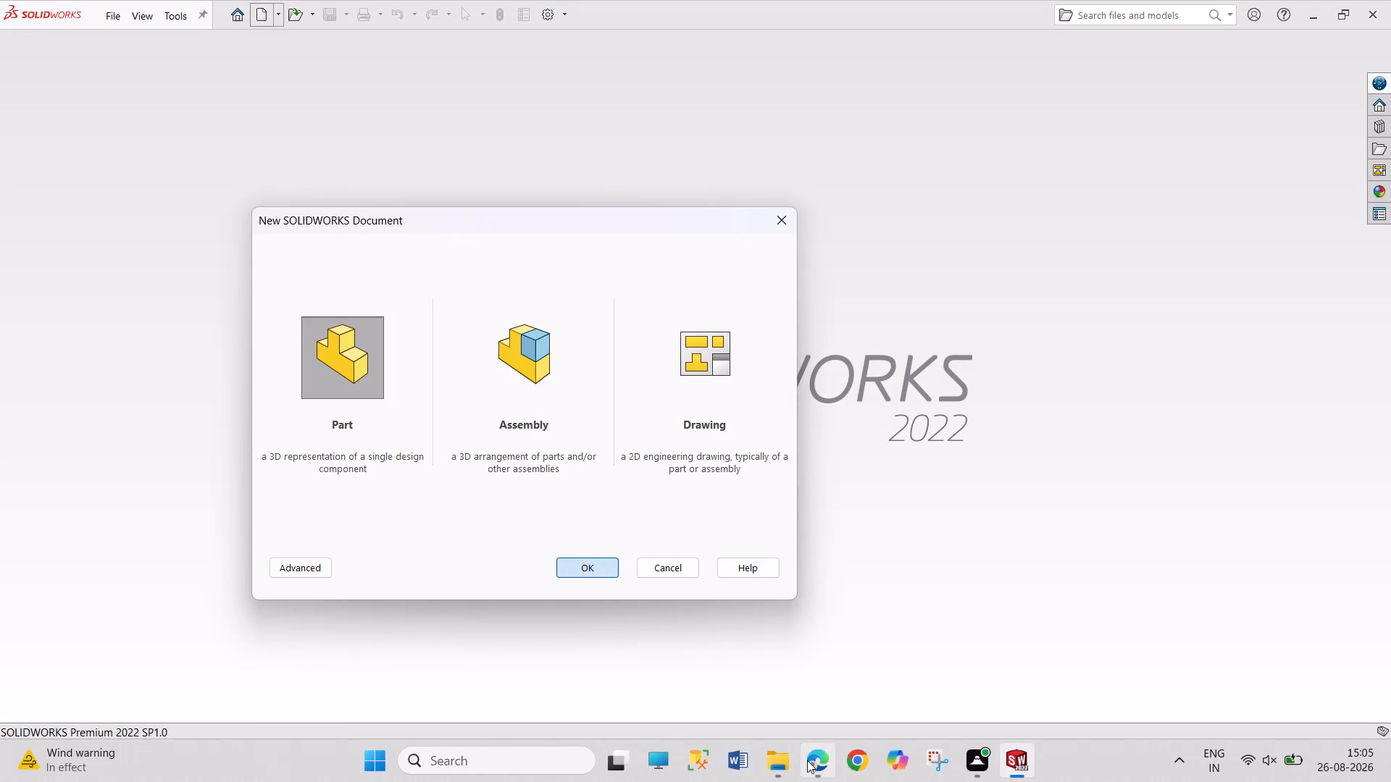
Consult the practice drawing PDF in Microsoft Edge, return to SOLIDWORKS and open a sketch on the Front Plane.
{"action": "left_click", "coordinate": [808, 762]}
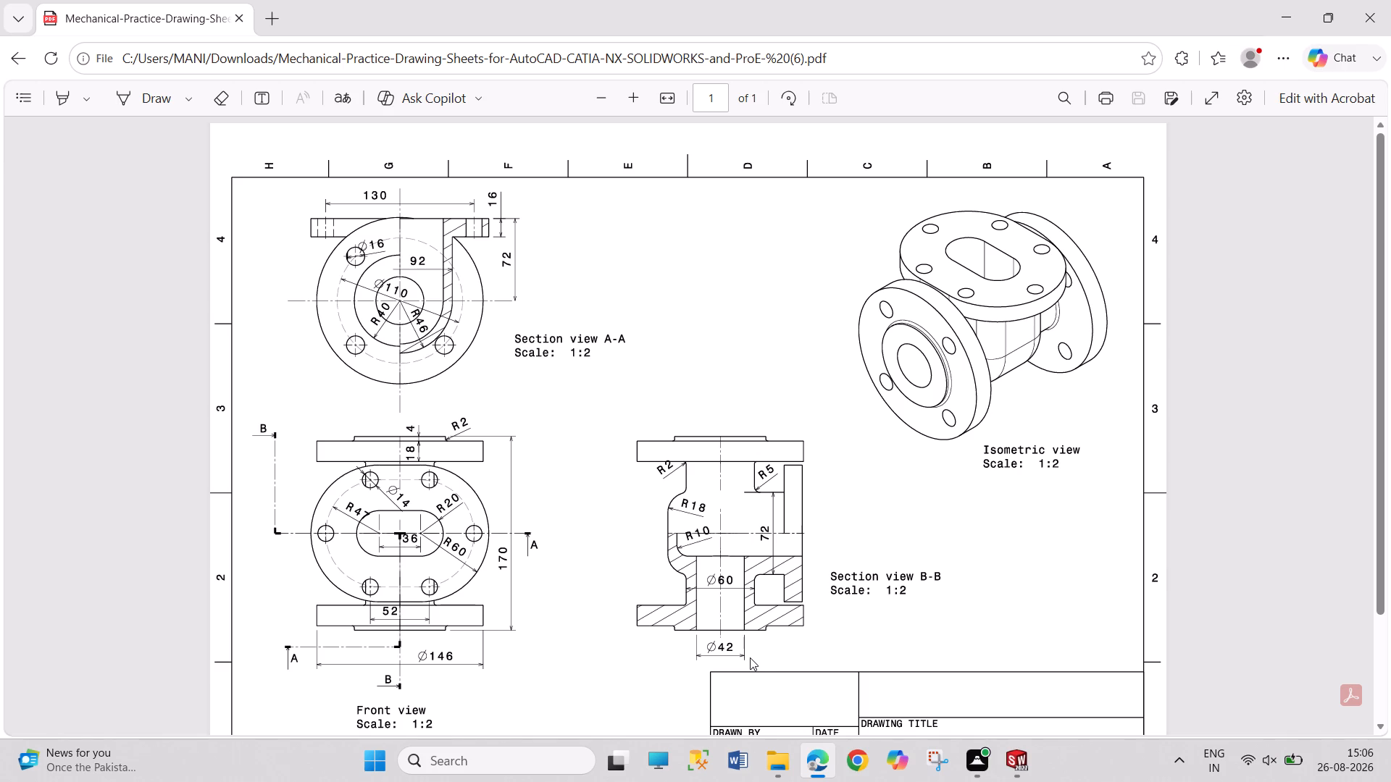
{"action": "left_click", "coordinate": [1006, 758]}
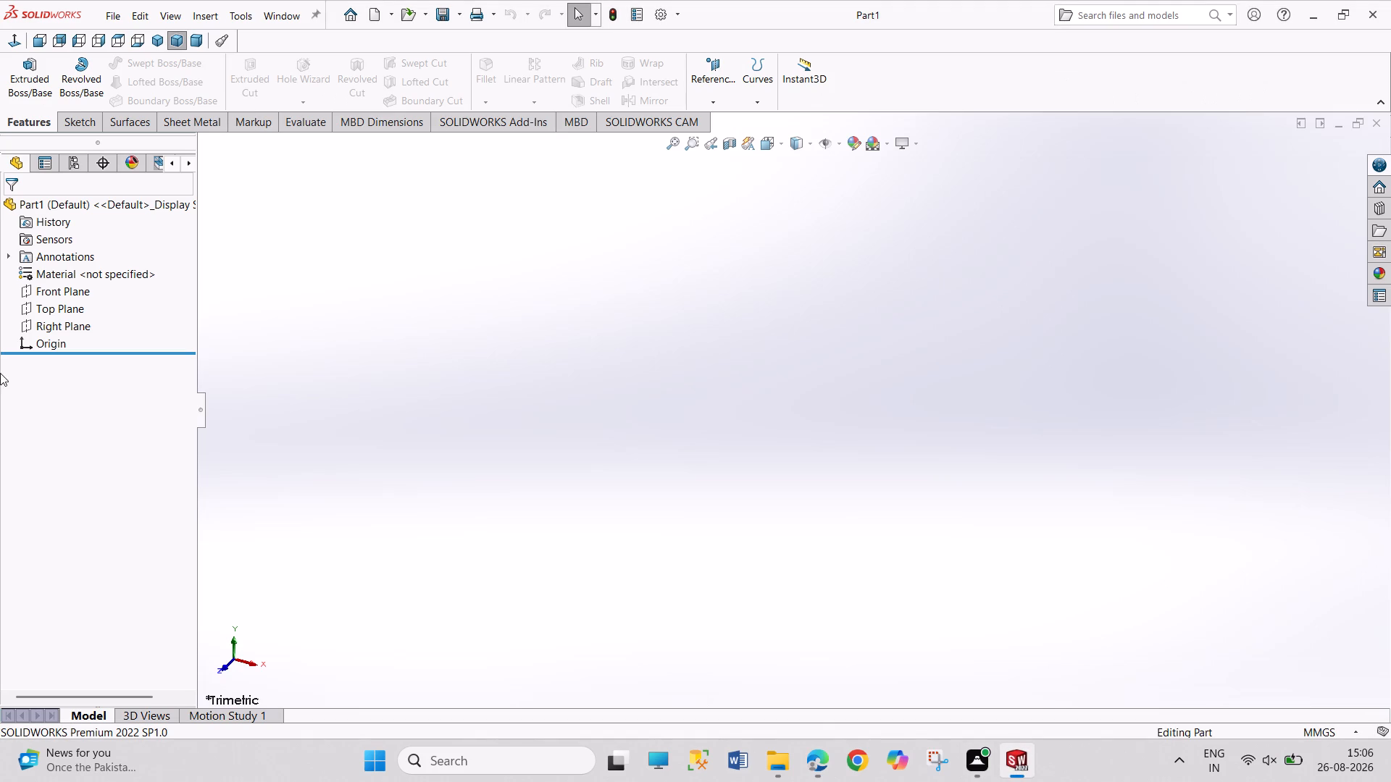
{"action": "left_click", "coordinate": [57, 286]}
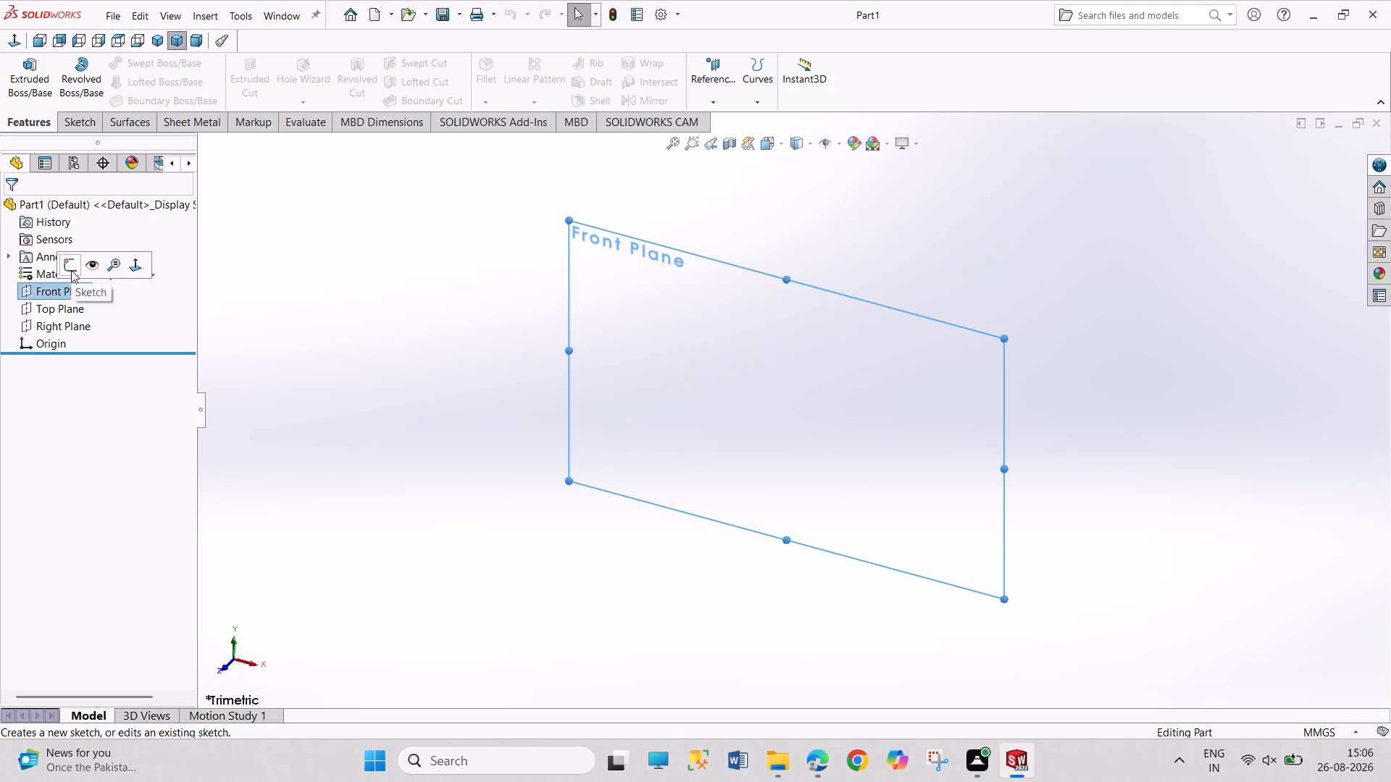
{"action": "left_click", "coordinate": [71, 270]}
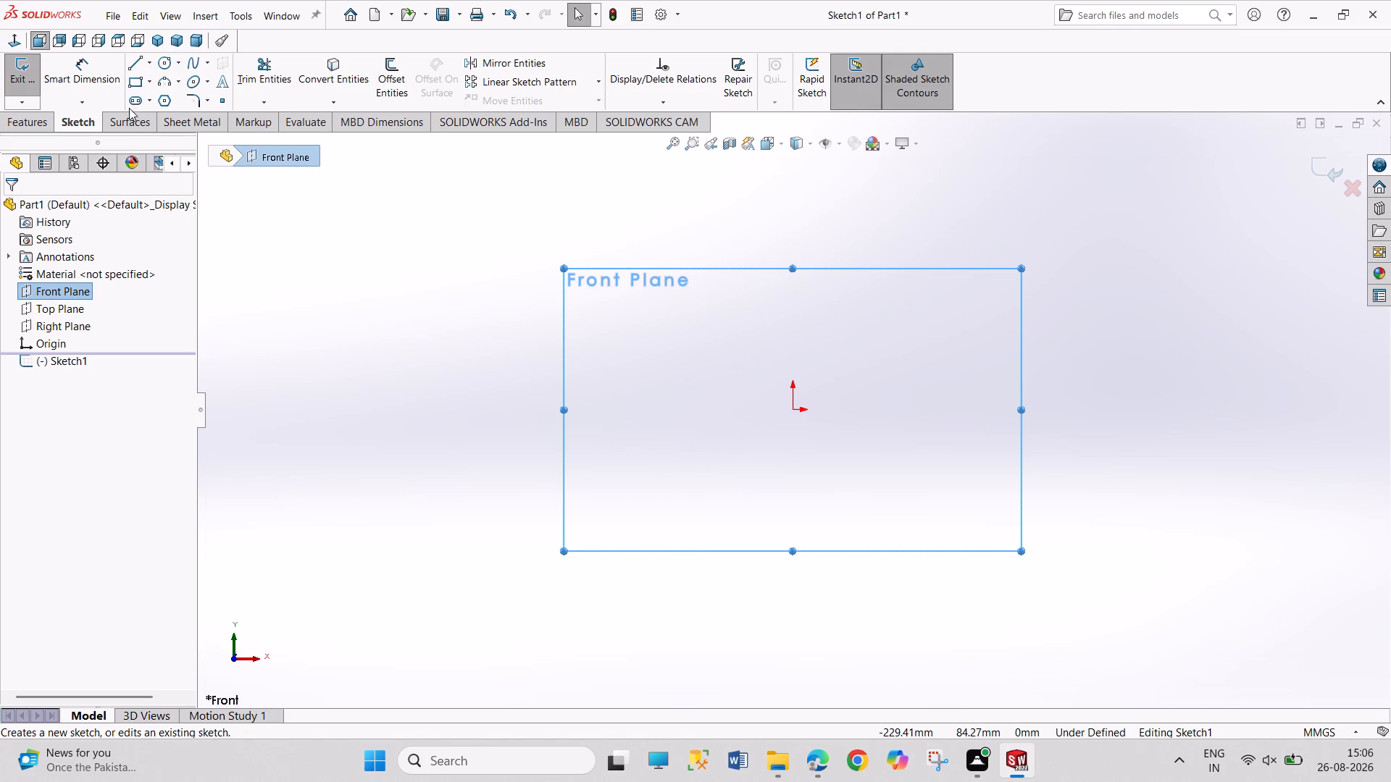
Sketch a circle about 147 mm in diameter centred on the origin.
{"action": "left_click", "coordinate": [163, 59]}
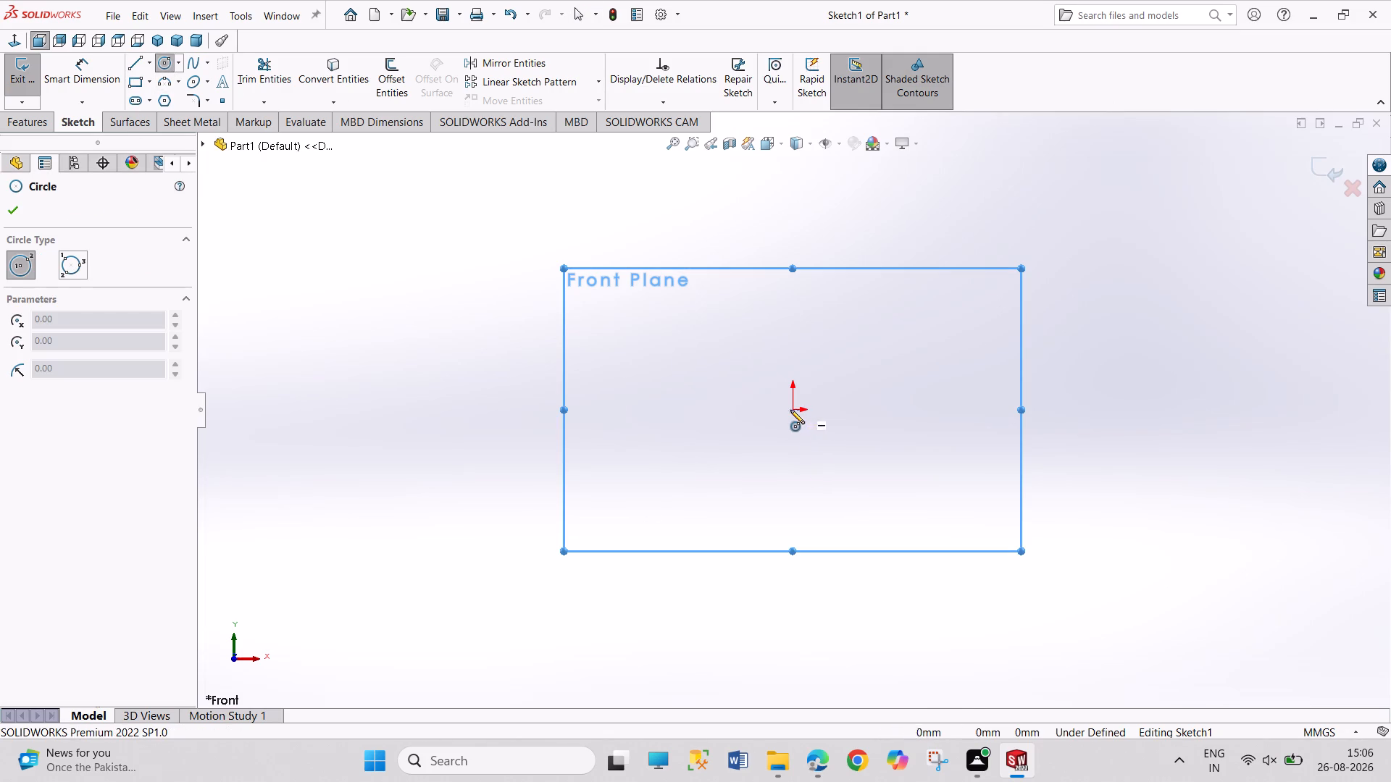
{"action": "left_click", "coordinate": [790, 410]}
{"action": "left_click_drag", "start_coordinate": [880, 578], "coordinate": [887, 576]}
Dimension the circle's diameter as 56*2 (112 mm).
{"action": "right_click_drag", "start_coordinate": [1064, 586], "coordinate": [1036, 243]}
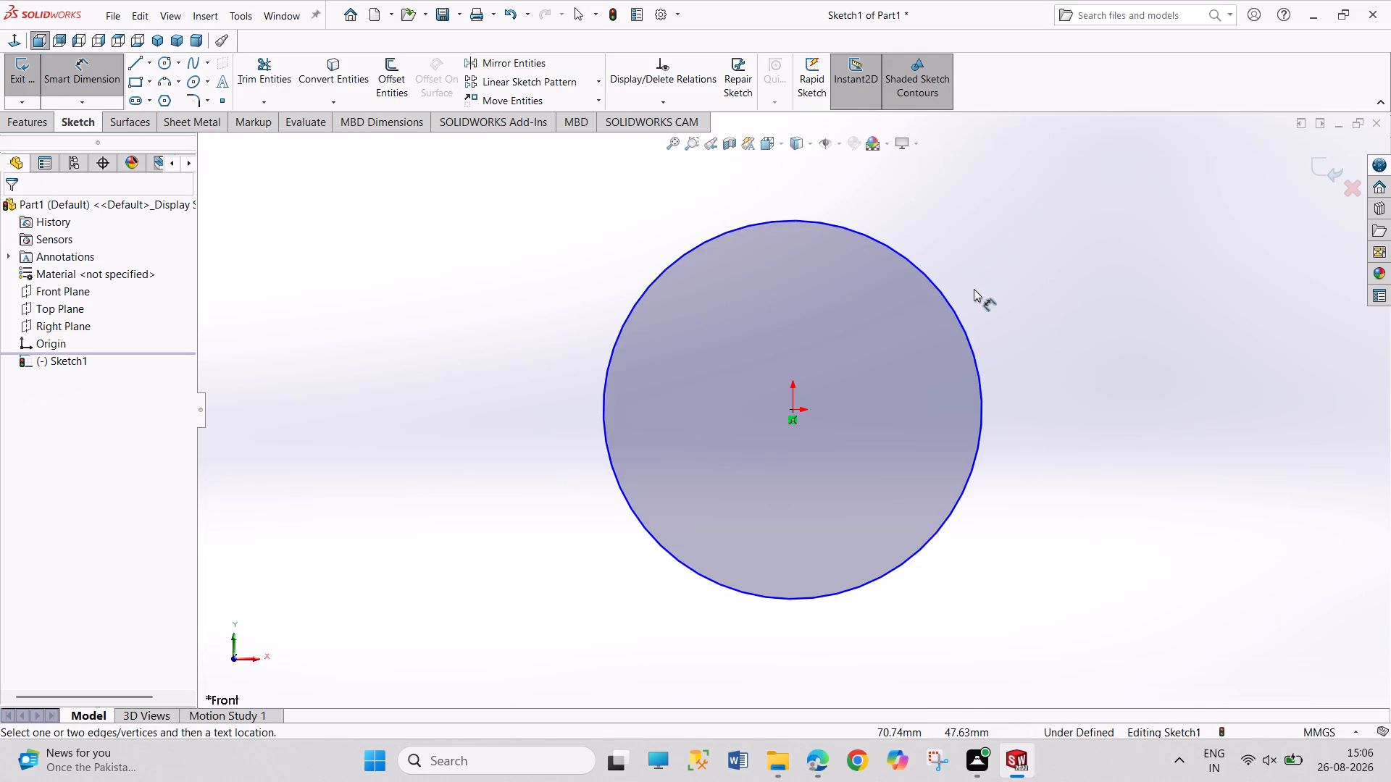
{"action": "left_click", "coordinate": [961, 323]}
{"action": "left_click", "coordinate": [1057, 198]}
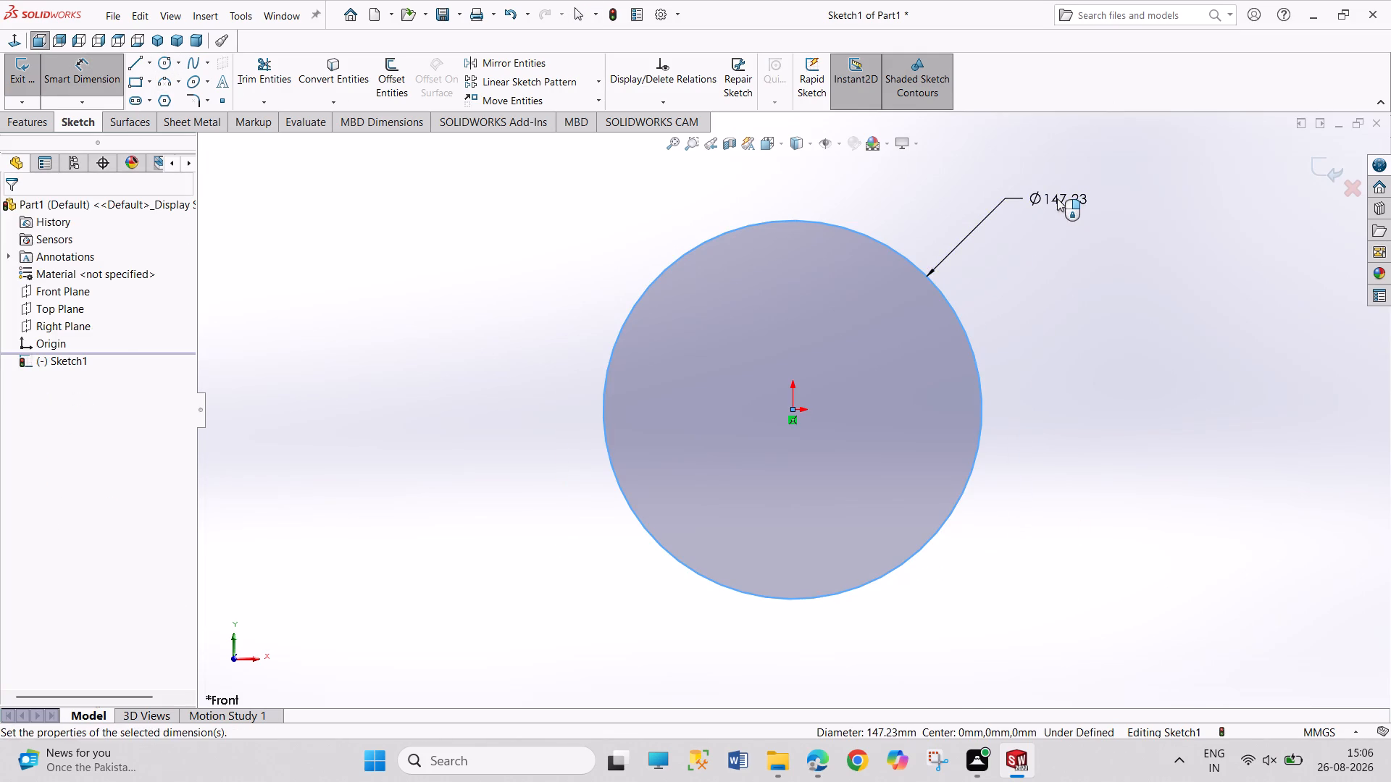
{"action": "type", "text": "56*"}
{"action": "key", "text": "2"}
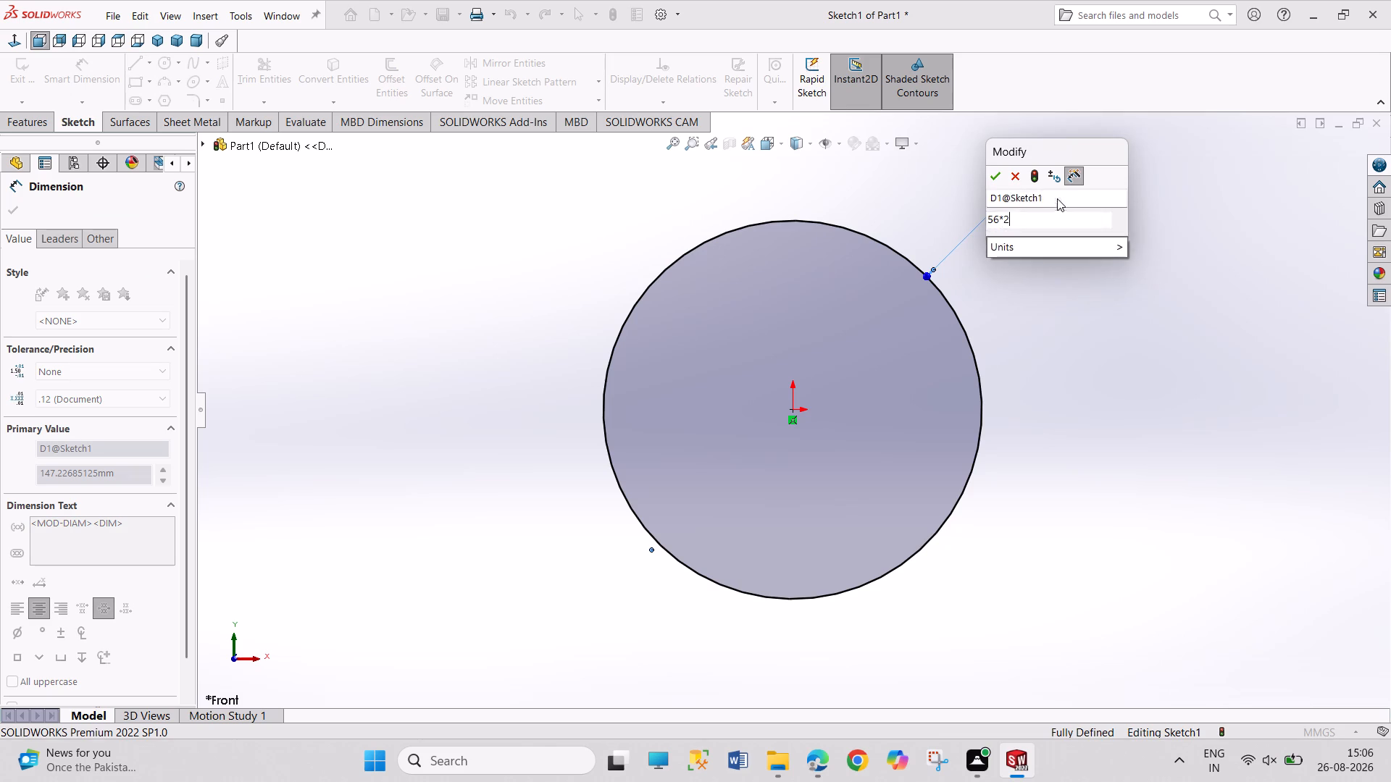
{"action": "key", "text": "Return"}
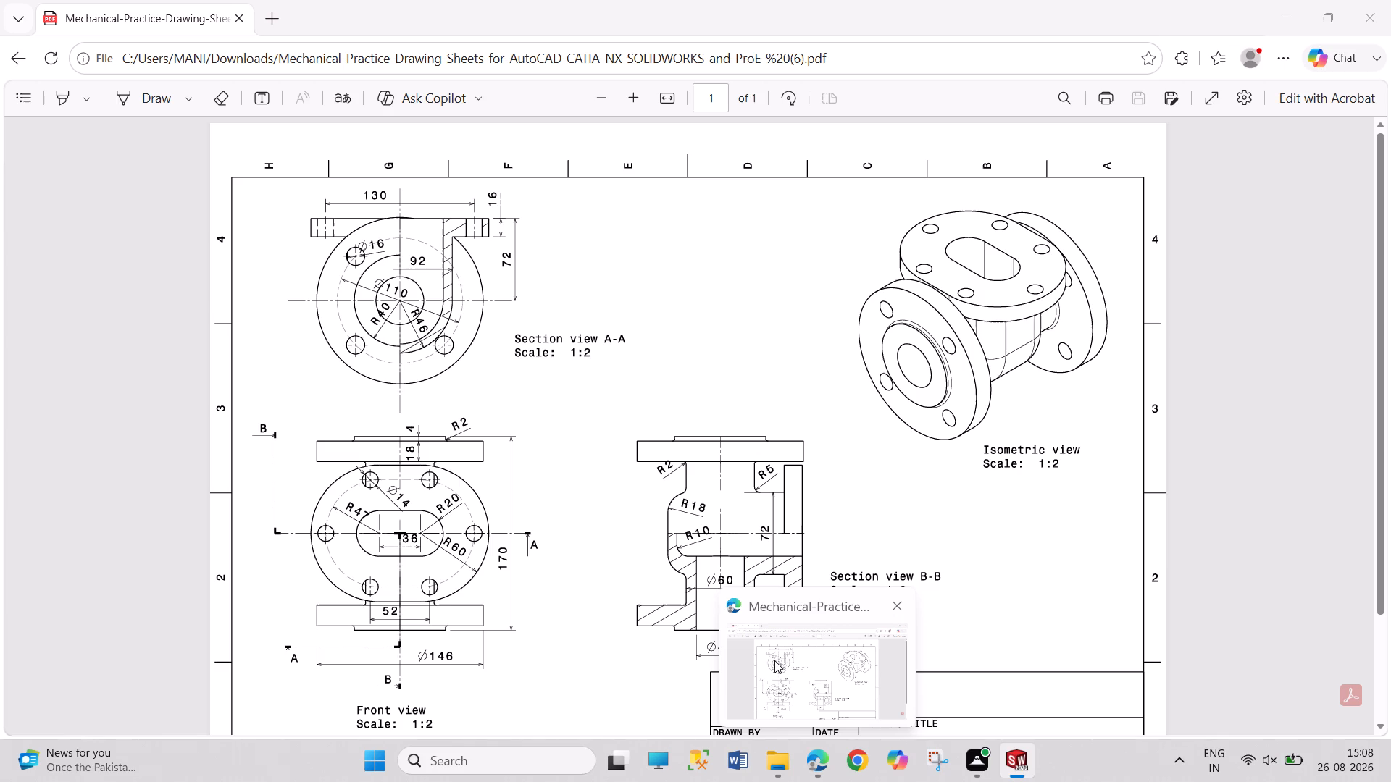
Examine the front, section and isometric views of the practice drawing in Microsoft Edge, then return to SOLIDWORKS.
{"action": "left_click", "coordinate": [774, 660]}
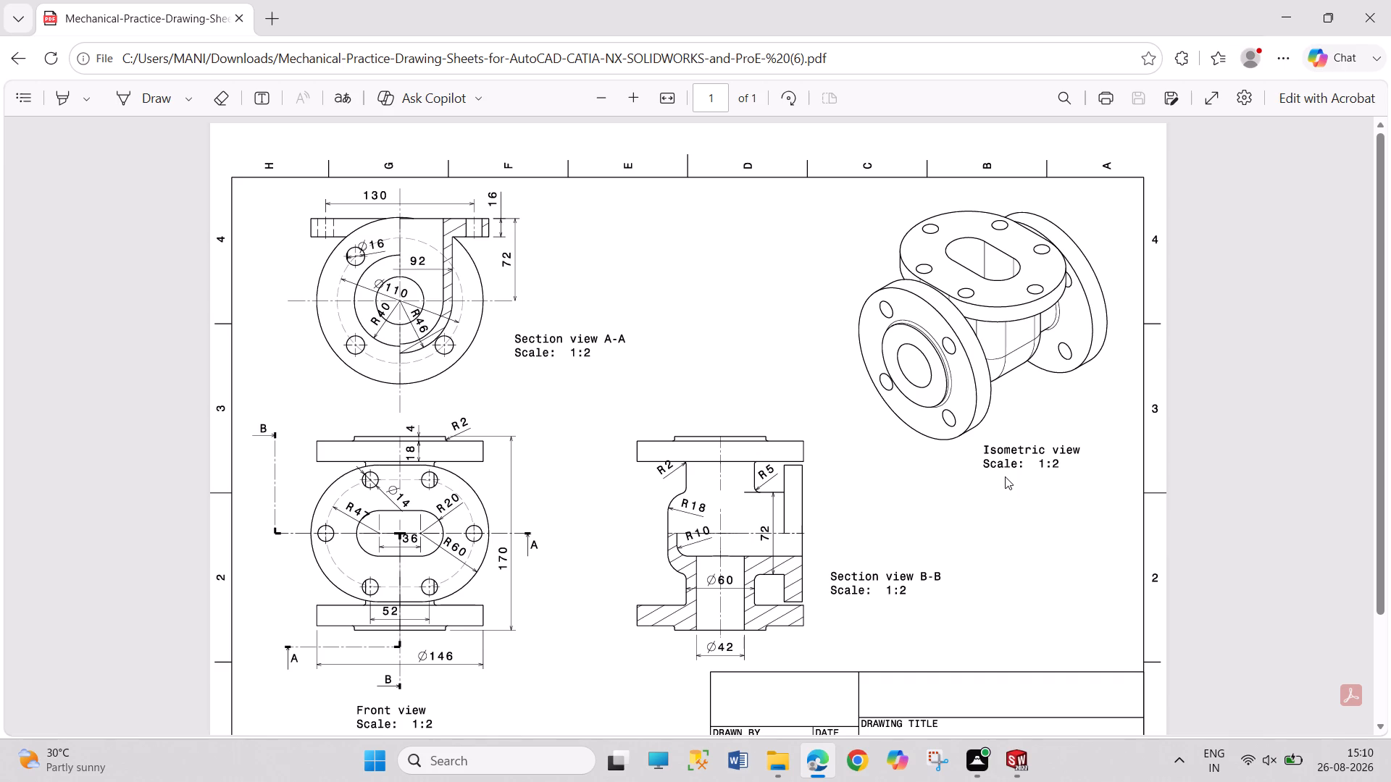
{"action": "scroll", "coordinate": [944, 449], "scroll_direction": "down", "scroll_amount": 4}
{"action": "scroll", "coordinate": [944, 449], "scroll_direction": "up", "scroll_amount": 3}
{"action": "scroll", "coordinate": [944, 449], "scroll_direction": "down", "scroll_amount": 4}
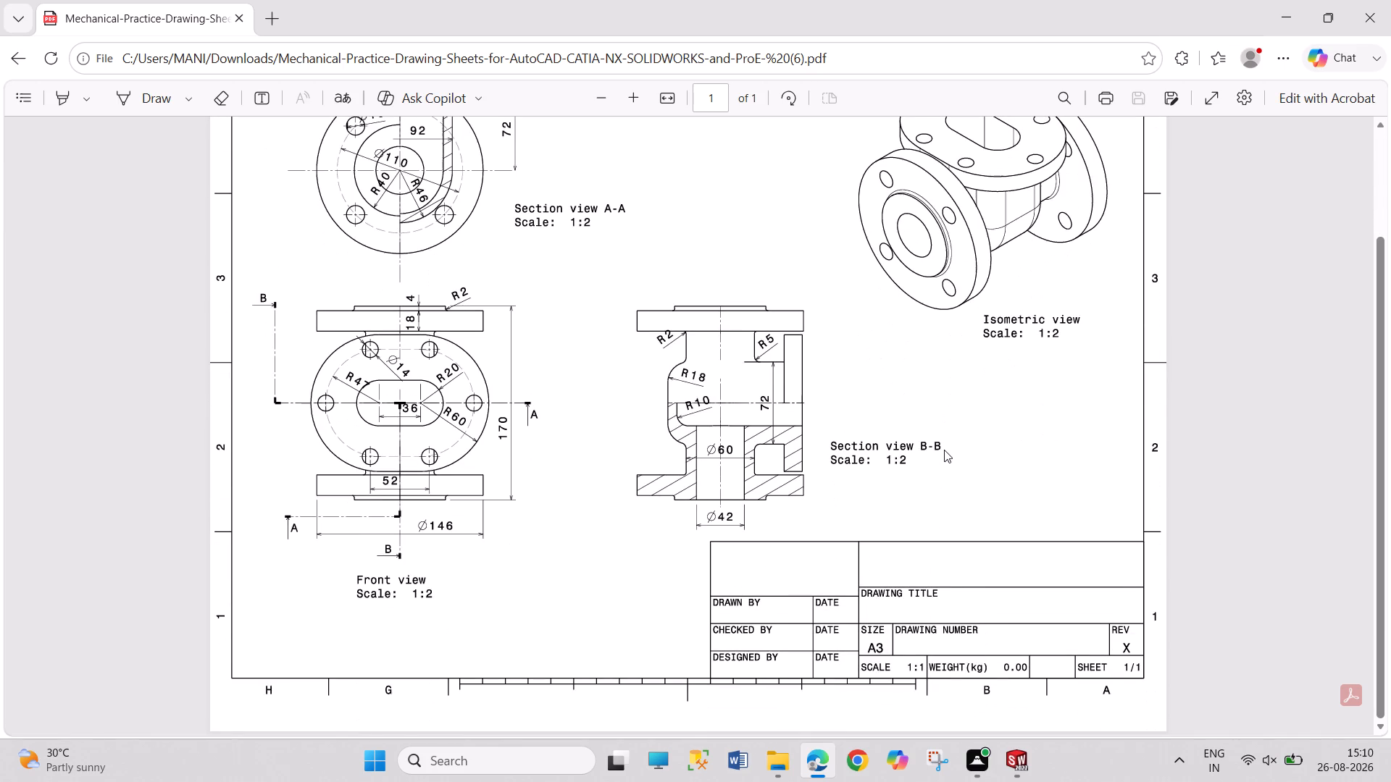
{"action": "scroll", "coordinate": [944, 450], "scroll_direction": "up", "scroll_amount": 5}
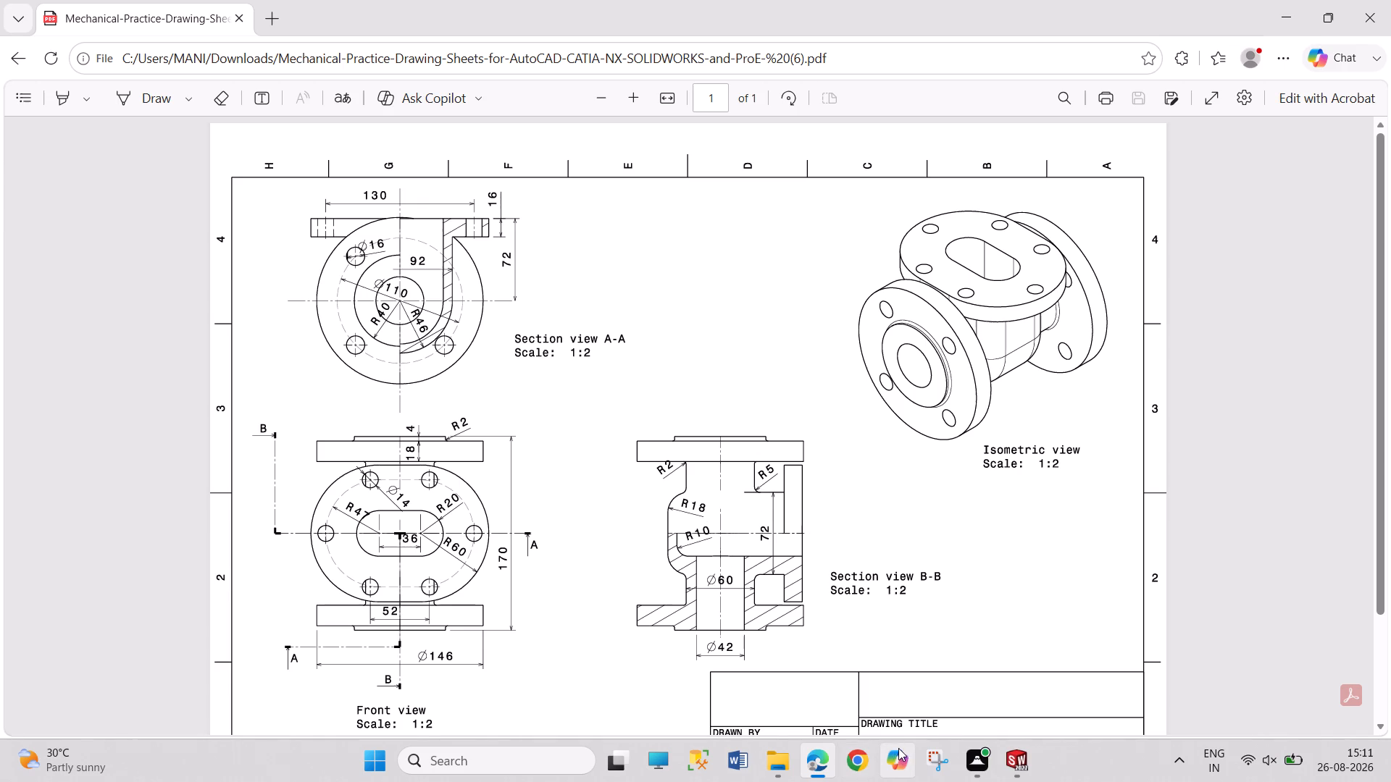
{"action": "left_click", "coordinate": [1008, 761]}
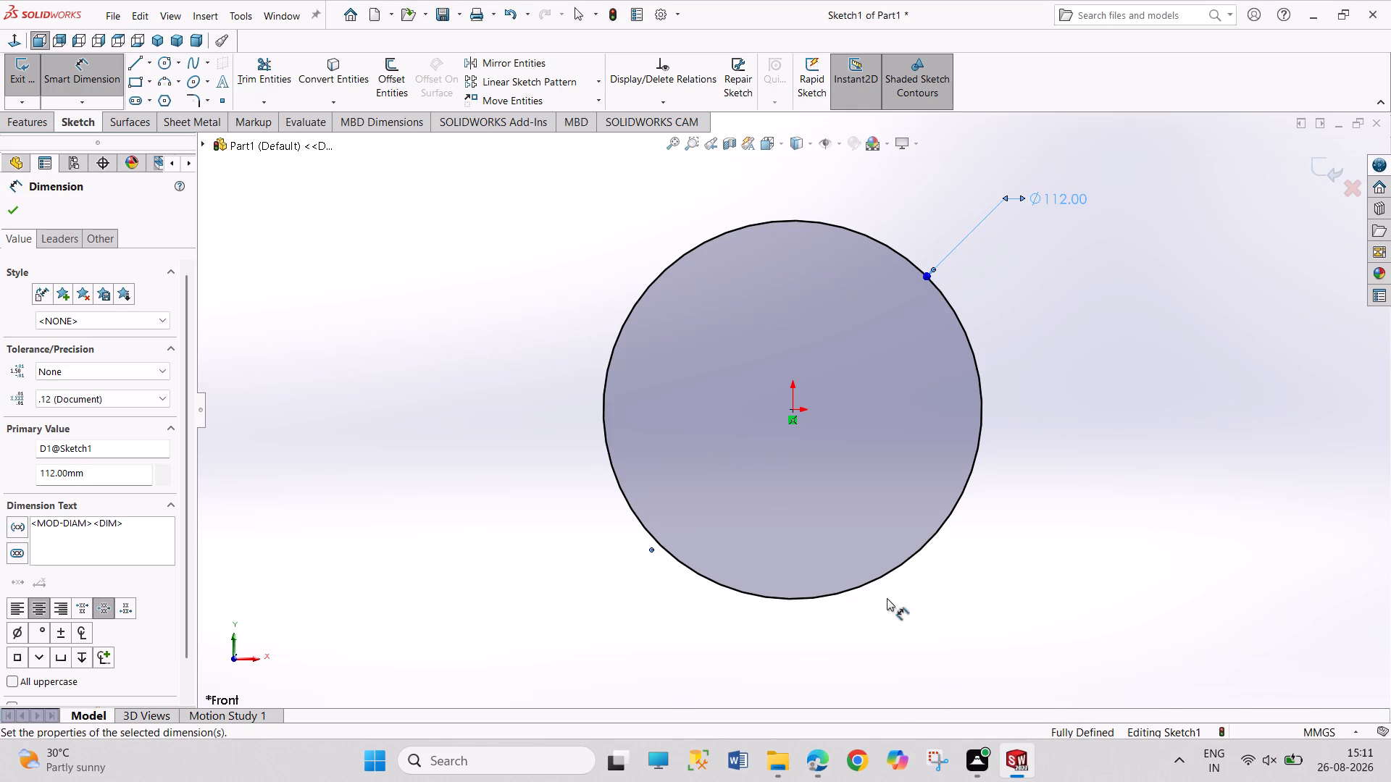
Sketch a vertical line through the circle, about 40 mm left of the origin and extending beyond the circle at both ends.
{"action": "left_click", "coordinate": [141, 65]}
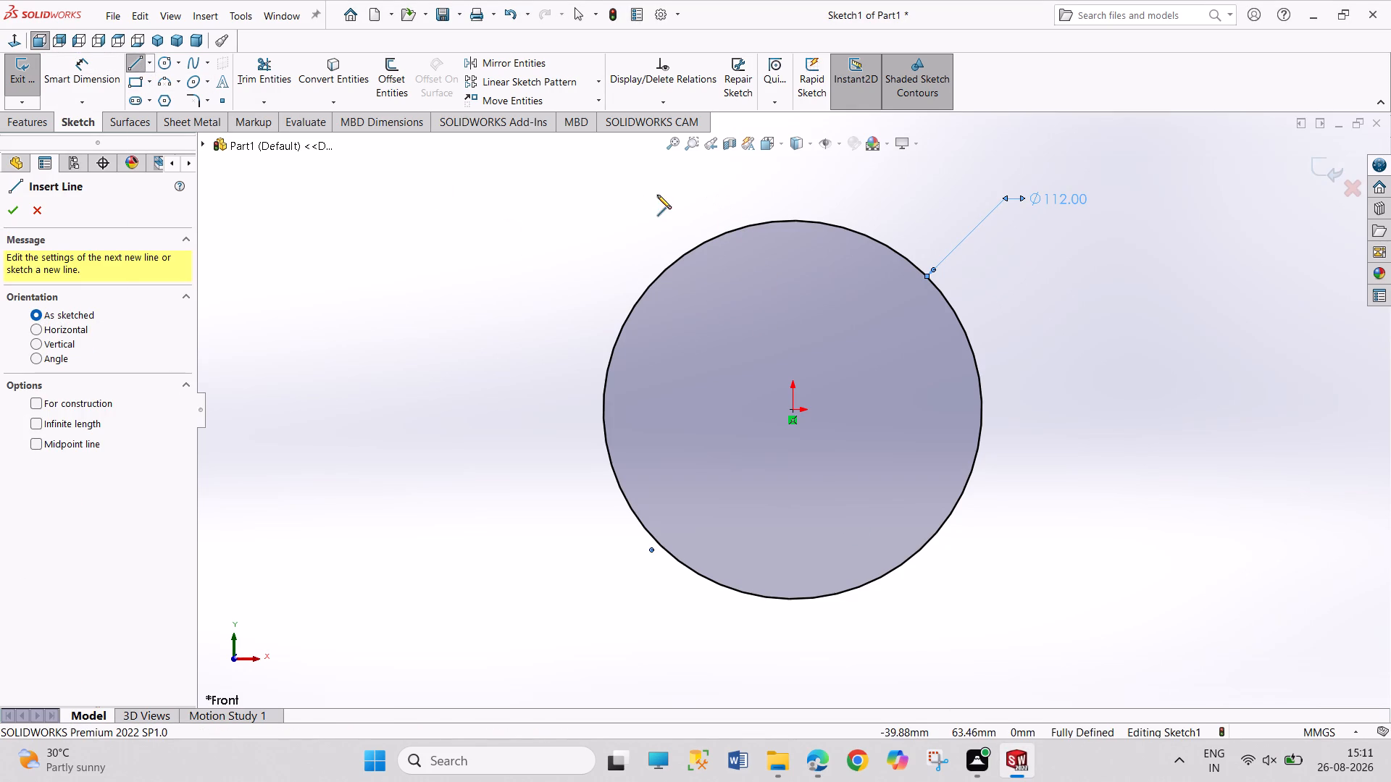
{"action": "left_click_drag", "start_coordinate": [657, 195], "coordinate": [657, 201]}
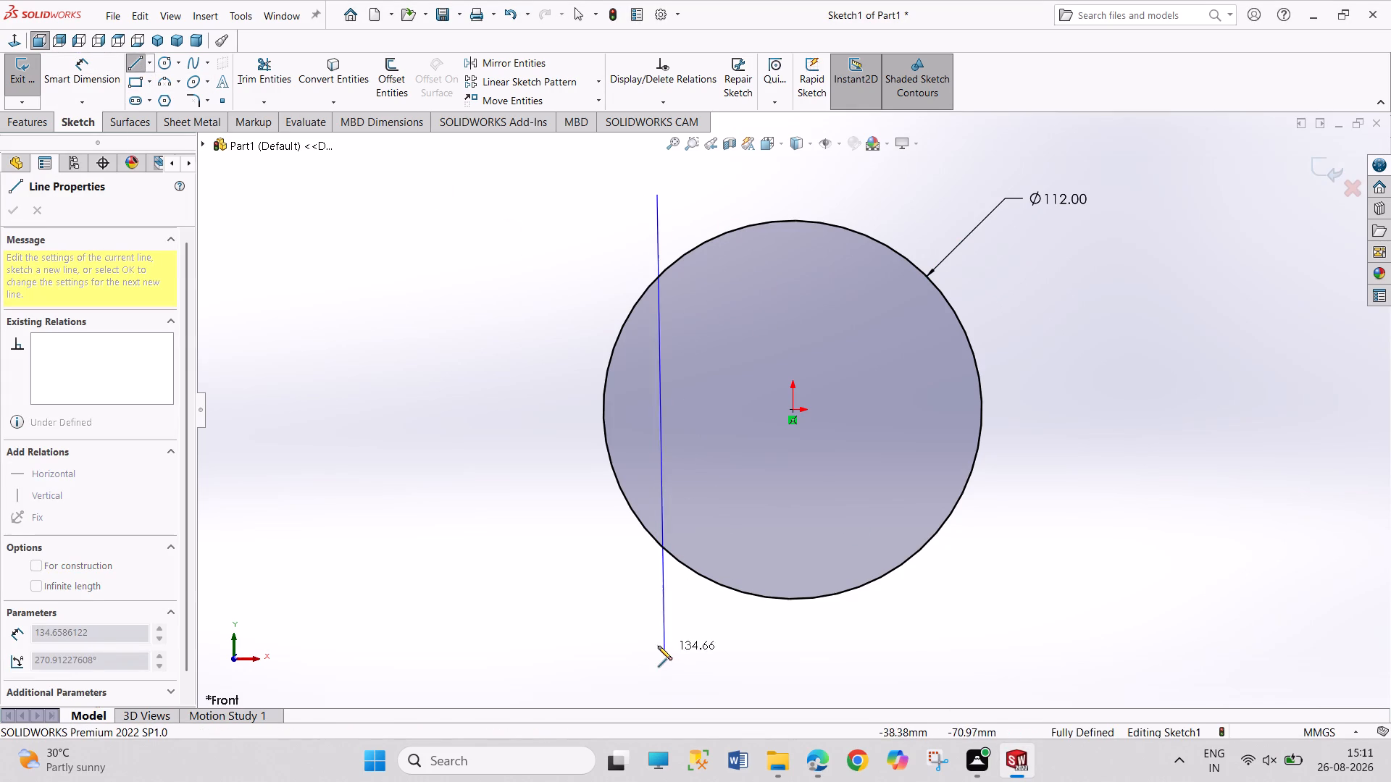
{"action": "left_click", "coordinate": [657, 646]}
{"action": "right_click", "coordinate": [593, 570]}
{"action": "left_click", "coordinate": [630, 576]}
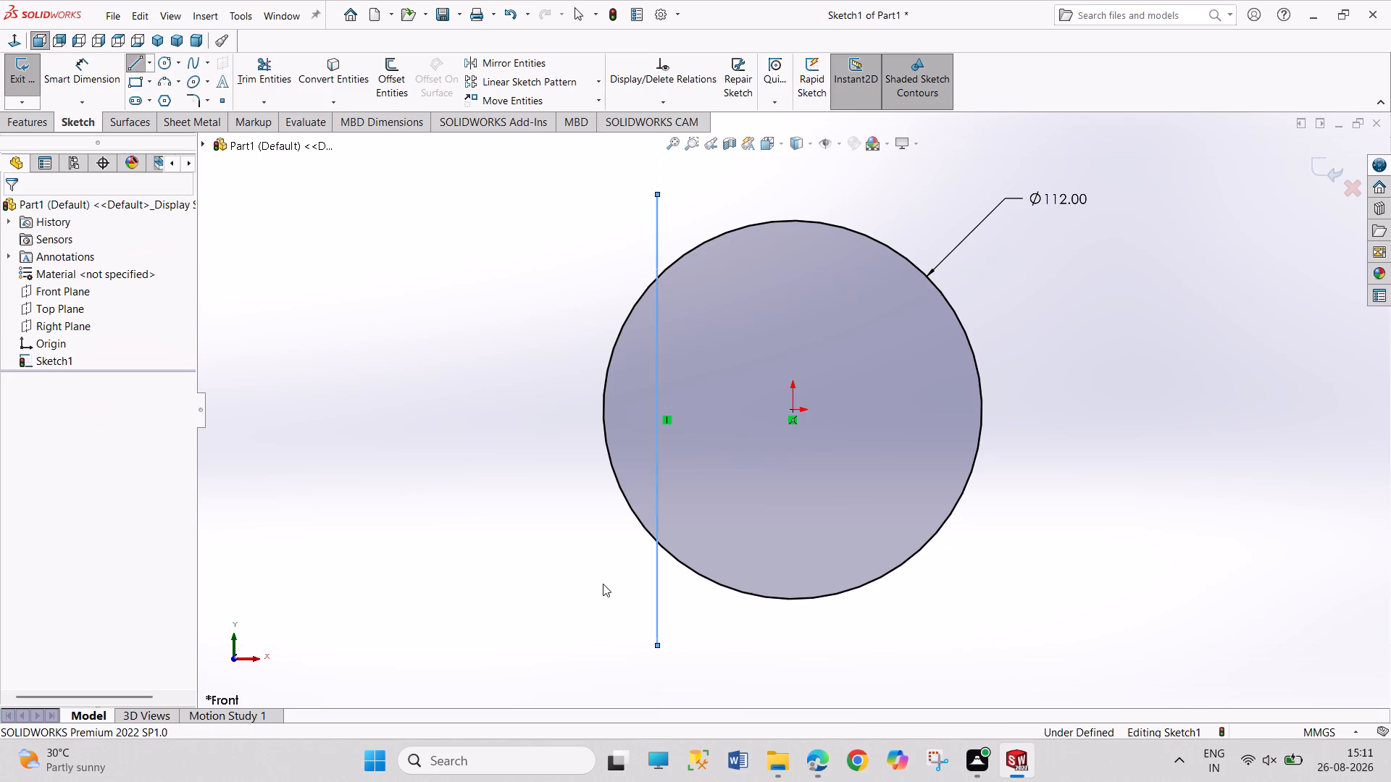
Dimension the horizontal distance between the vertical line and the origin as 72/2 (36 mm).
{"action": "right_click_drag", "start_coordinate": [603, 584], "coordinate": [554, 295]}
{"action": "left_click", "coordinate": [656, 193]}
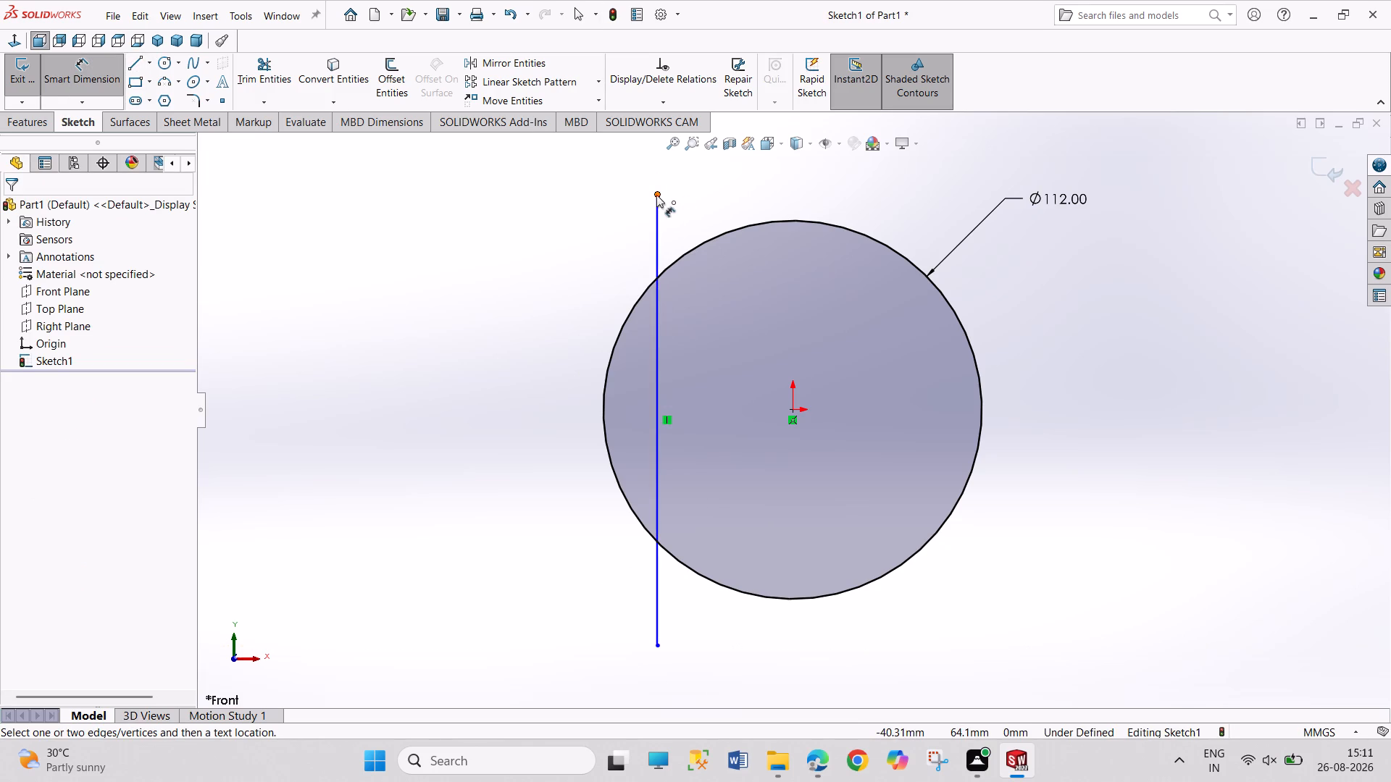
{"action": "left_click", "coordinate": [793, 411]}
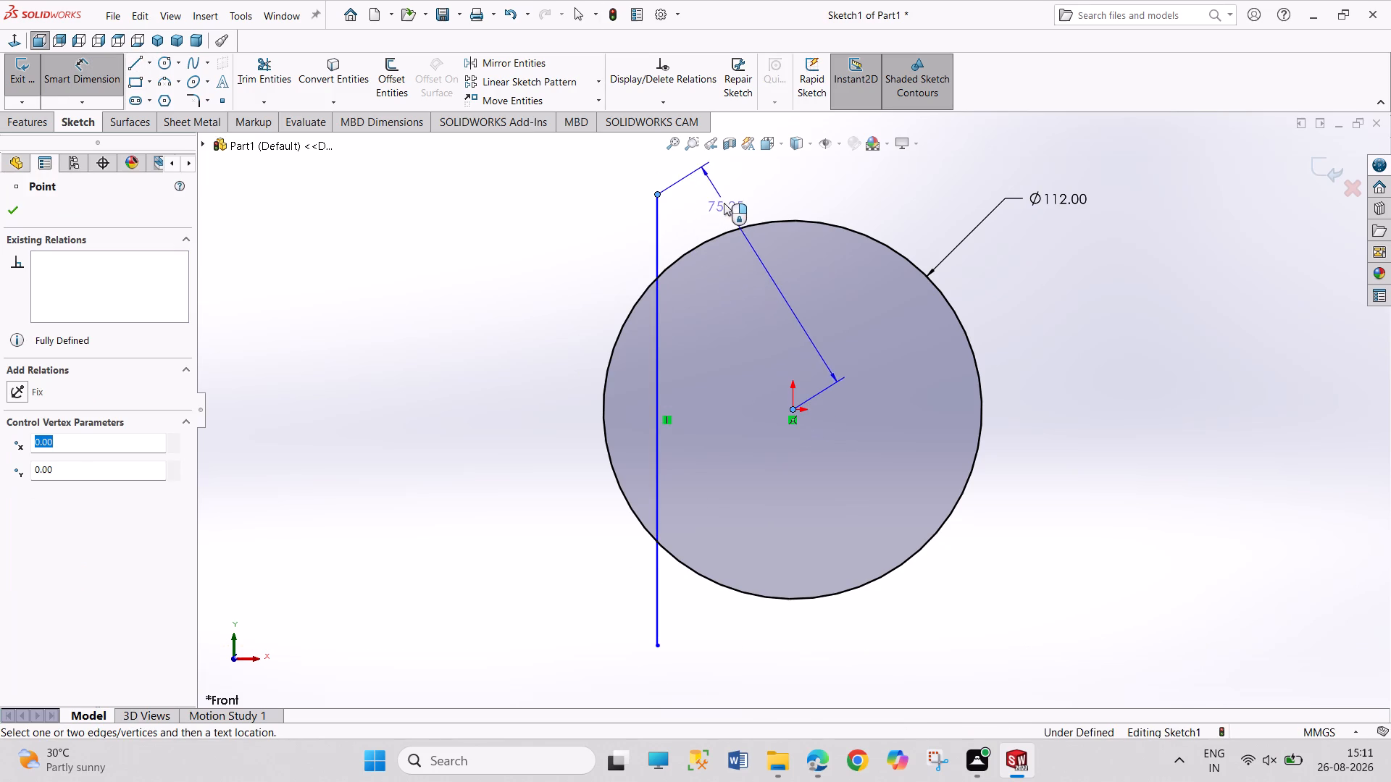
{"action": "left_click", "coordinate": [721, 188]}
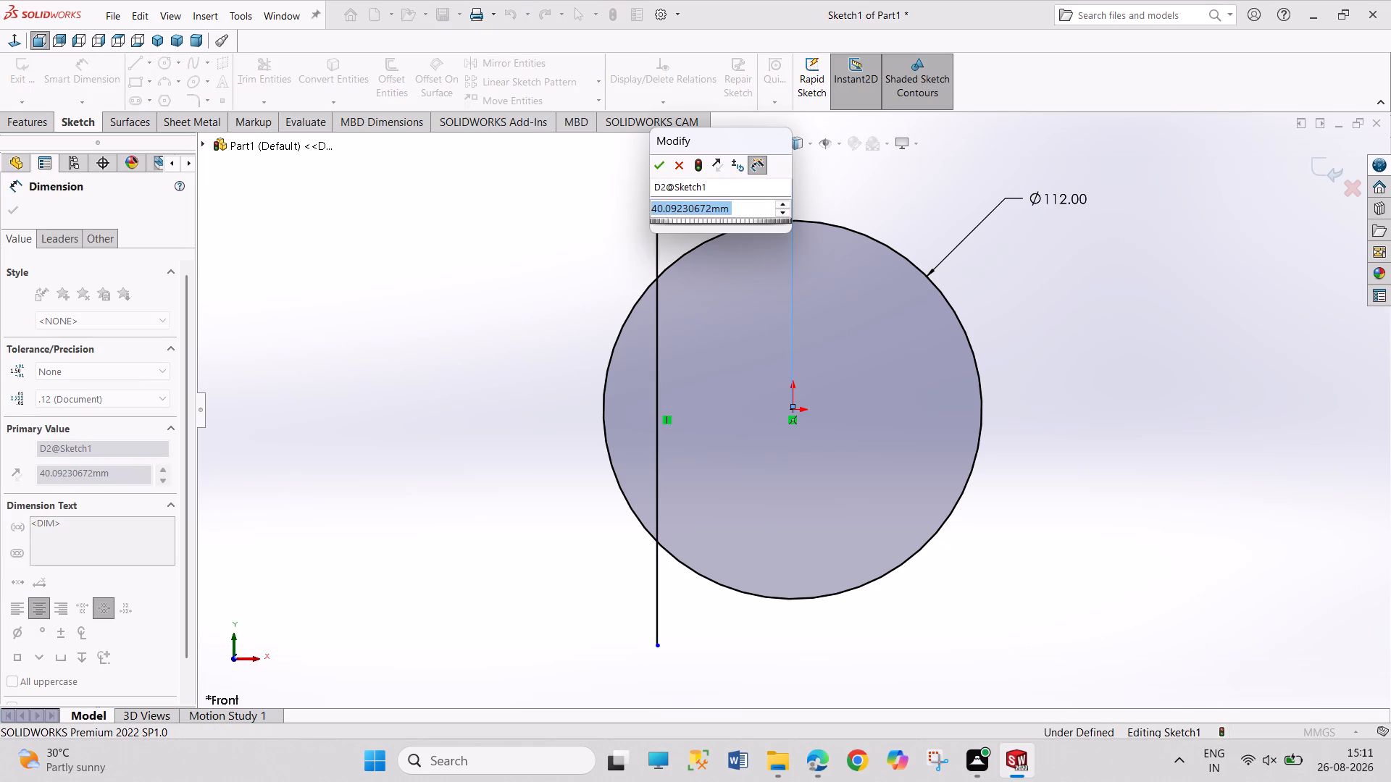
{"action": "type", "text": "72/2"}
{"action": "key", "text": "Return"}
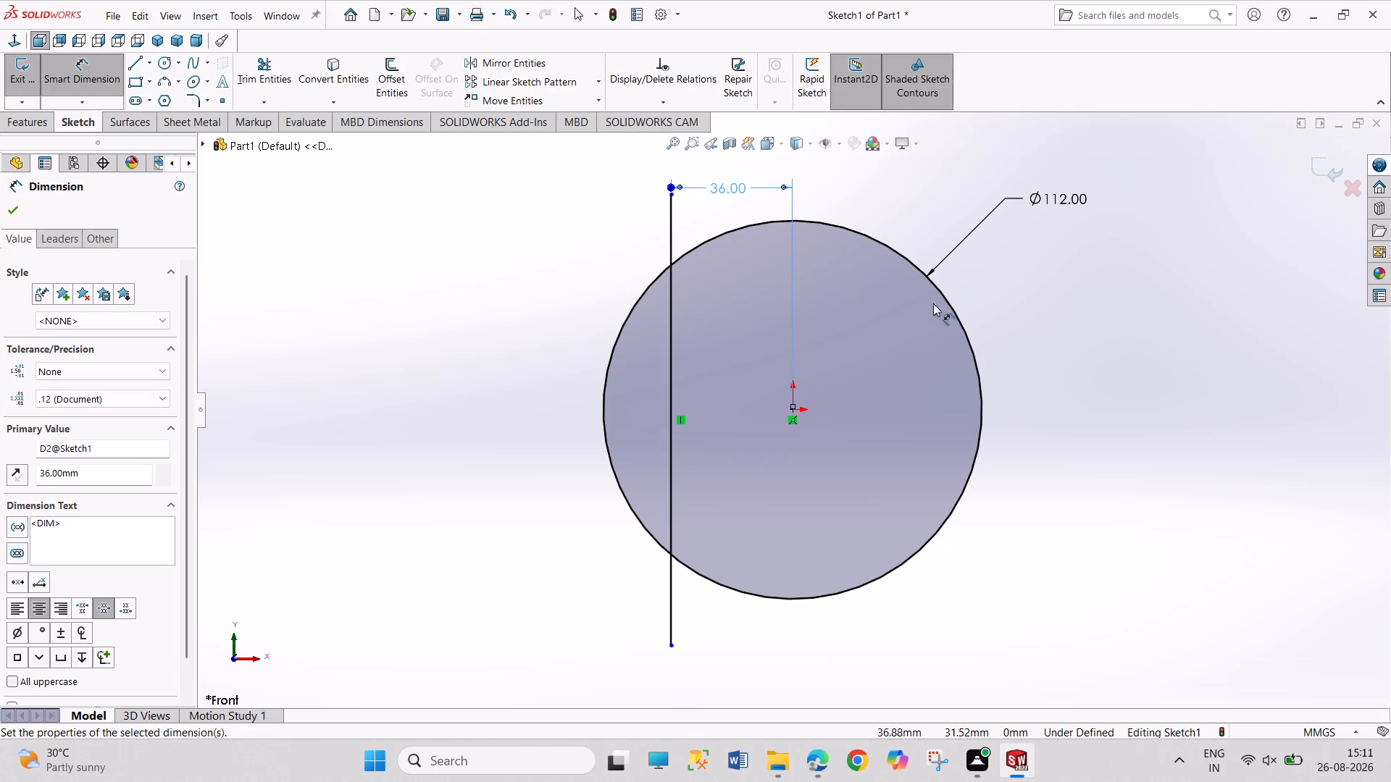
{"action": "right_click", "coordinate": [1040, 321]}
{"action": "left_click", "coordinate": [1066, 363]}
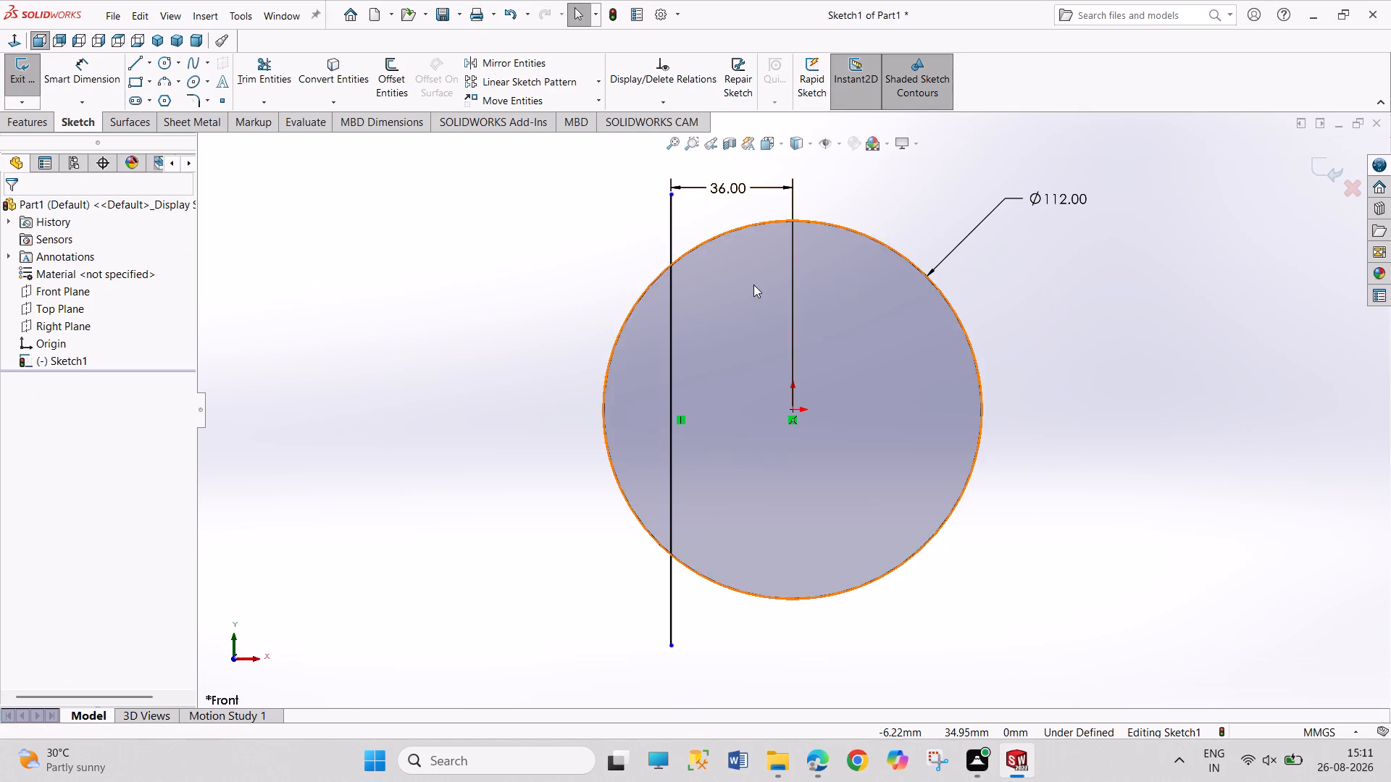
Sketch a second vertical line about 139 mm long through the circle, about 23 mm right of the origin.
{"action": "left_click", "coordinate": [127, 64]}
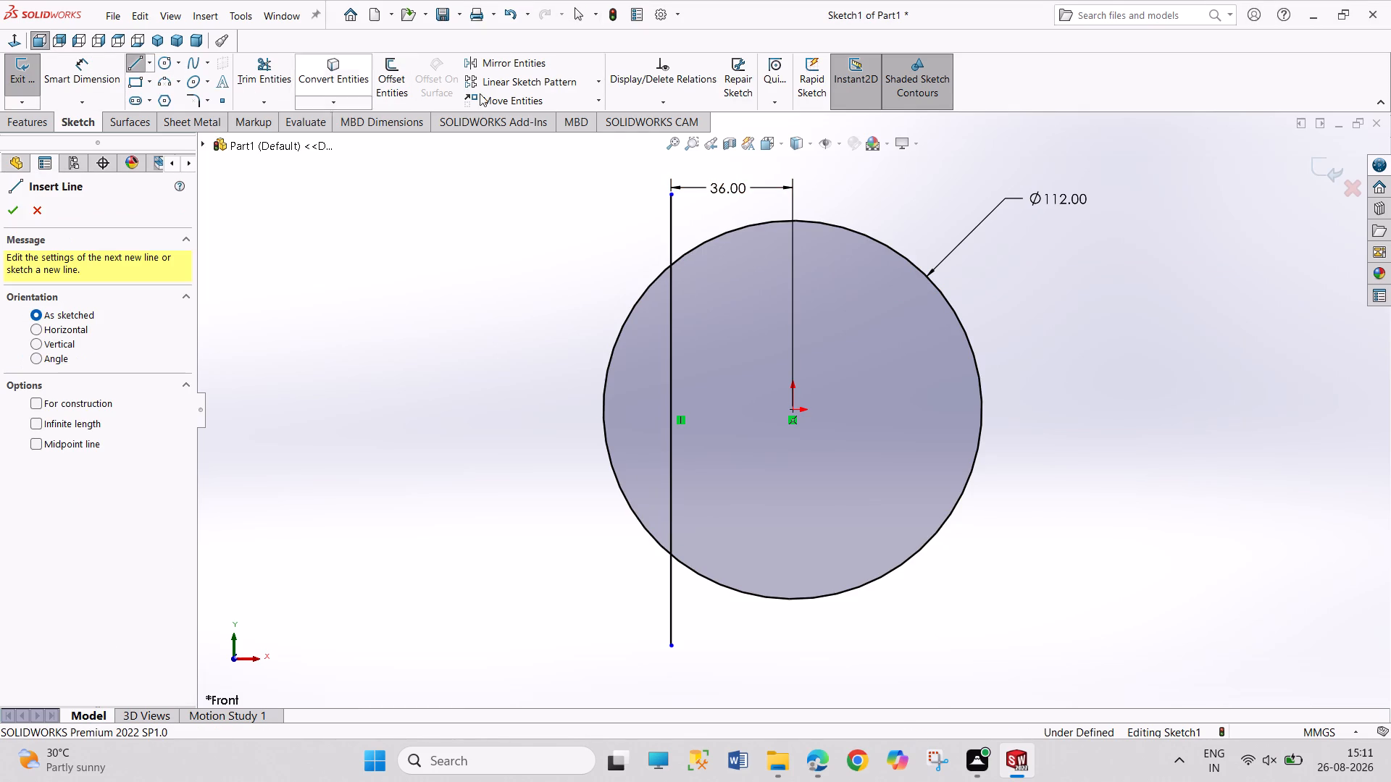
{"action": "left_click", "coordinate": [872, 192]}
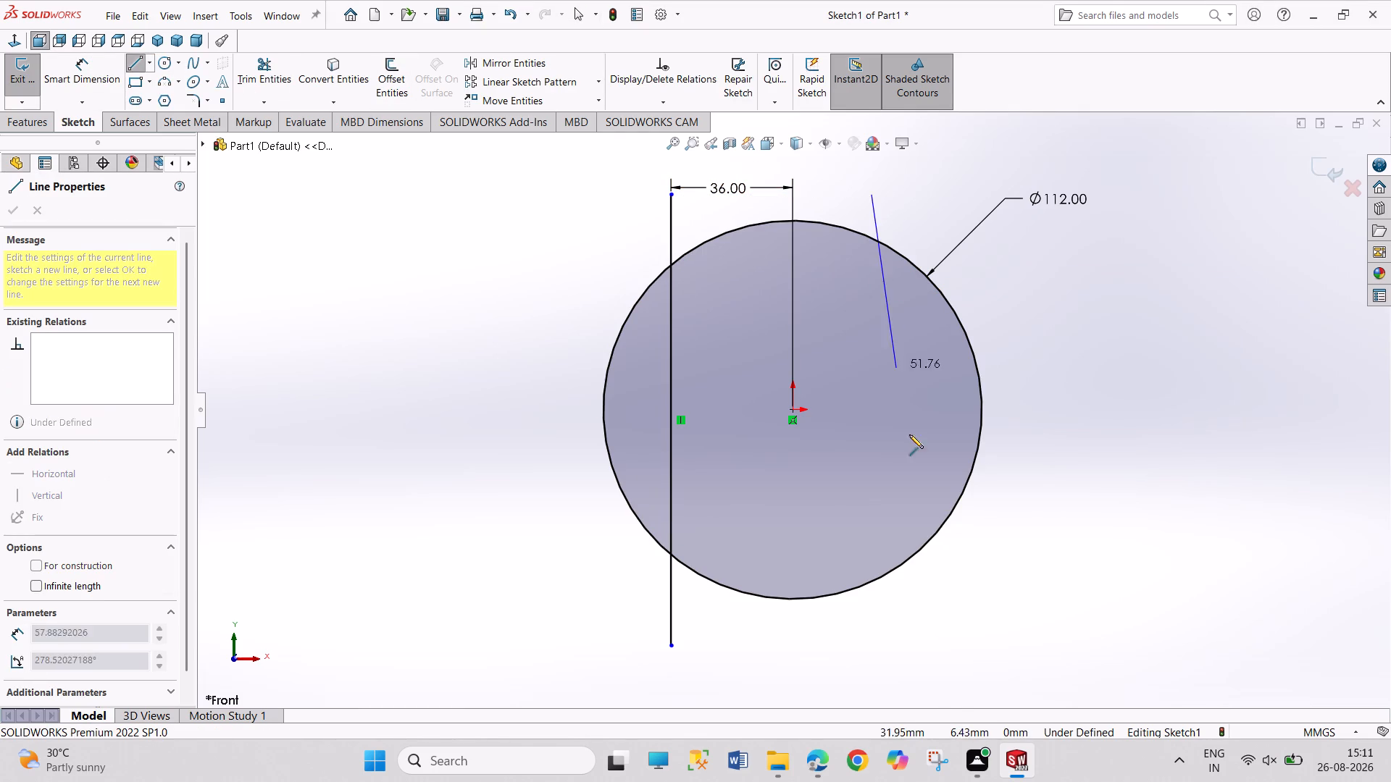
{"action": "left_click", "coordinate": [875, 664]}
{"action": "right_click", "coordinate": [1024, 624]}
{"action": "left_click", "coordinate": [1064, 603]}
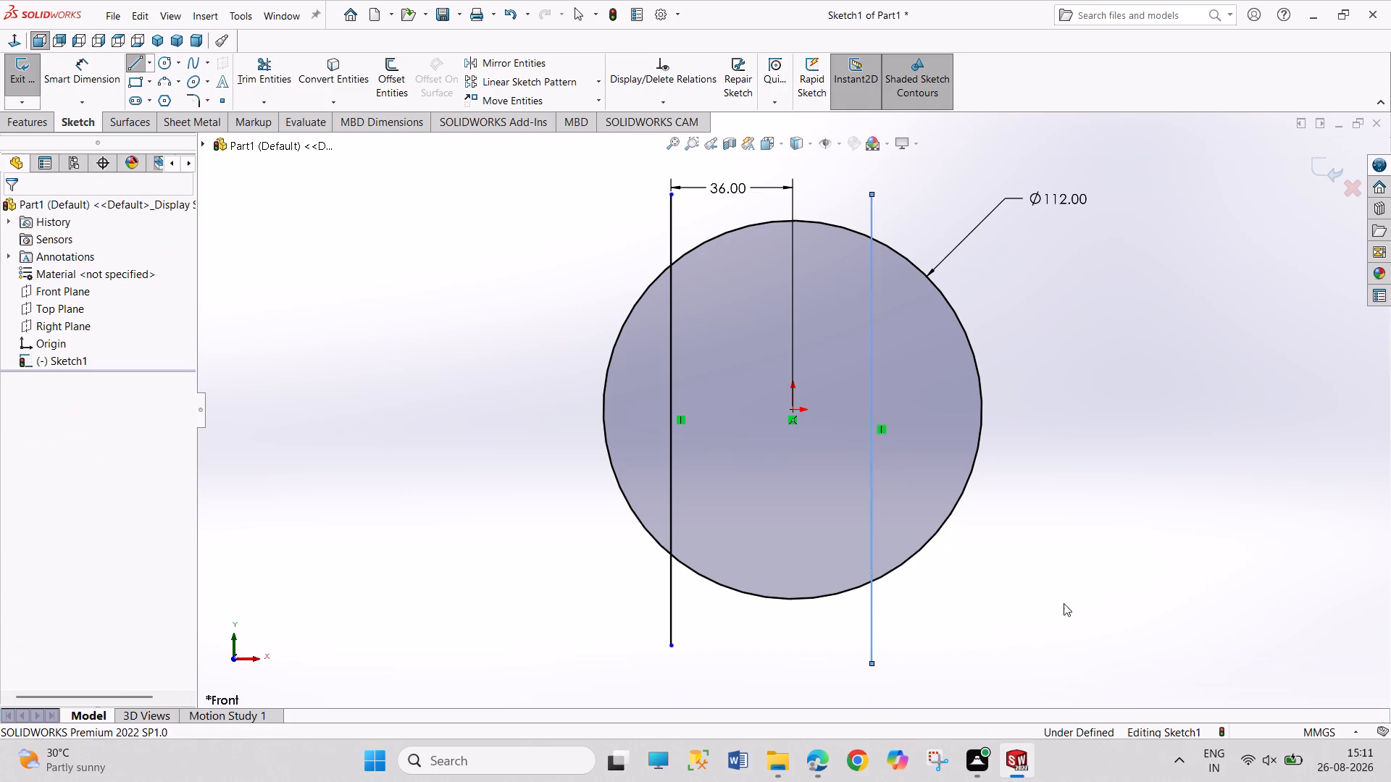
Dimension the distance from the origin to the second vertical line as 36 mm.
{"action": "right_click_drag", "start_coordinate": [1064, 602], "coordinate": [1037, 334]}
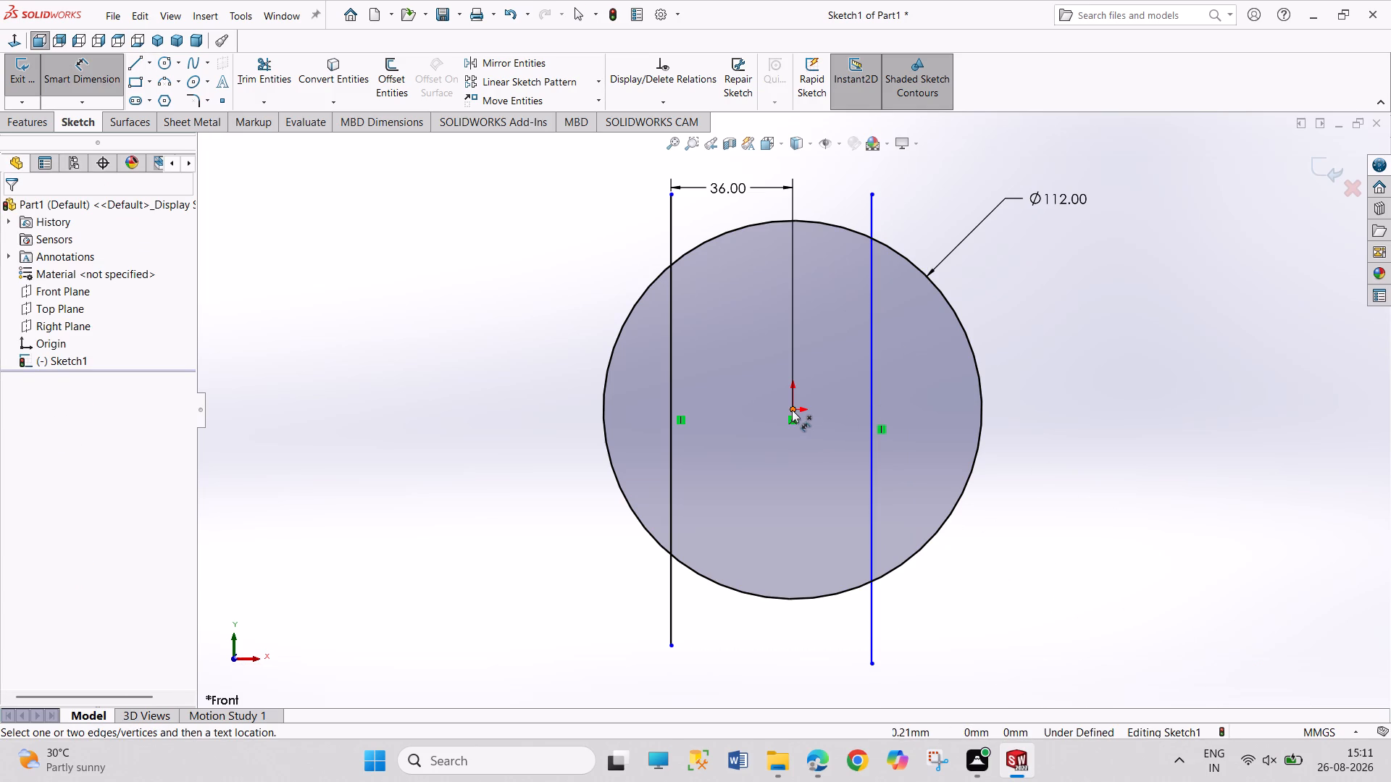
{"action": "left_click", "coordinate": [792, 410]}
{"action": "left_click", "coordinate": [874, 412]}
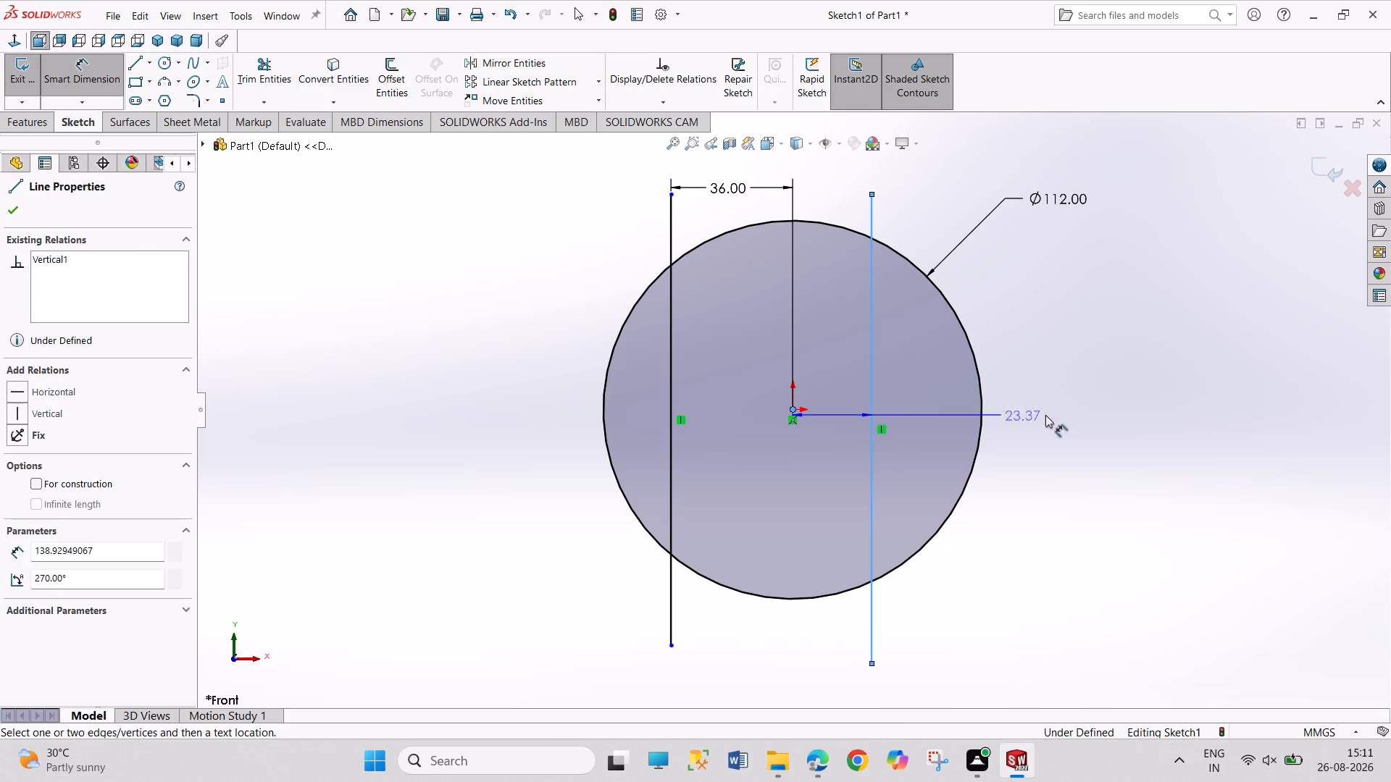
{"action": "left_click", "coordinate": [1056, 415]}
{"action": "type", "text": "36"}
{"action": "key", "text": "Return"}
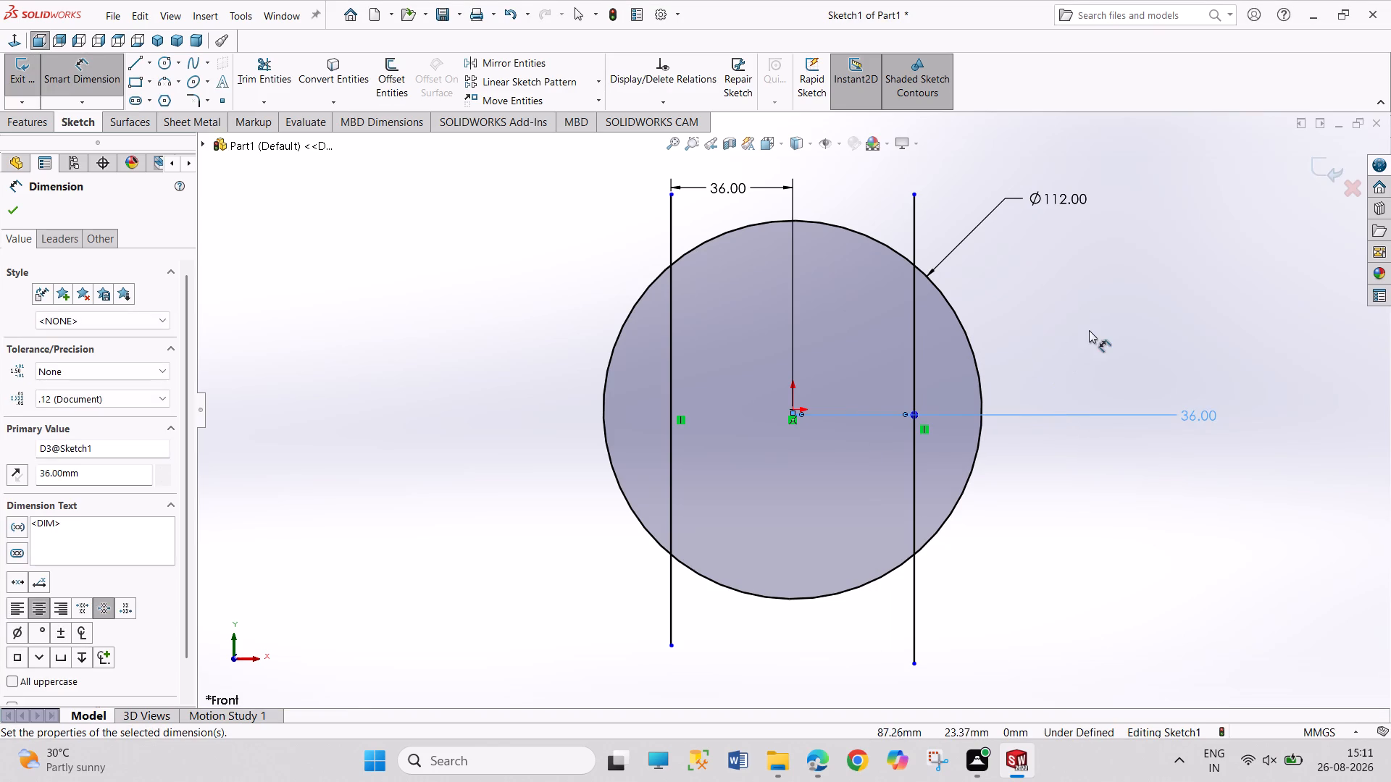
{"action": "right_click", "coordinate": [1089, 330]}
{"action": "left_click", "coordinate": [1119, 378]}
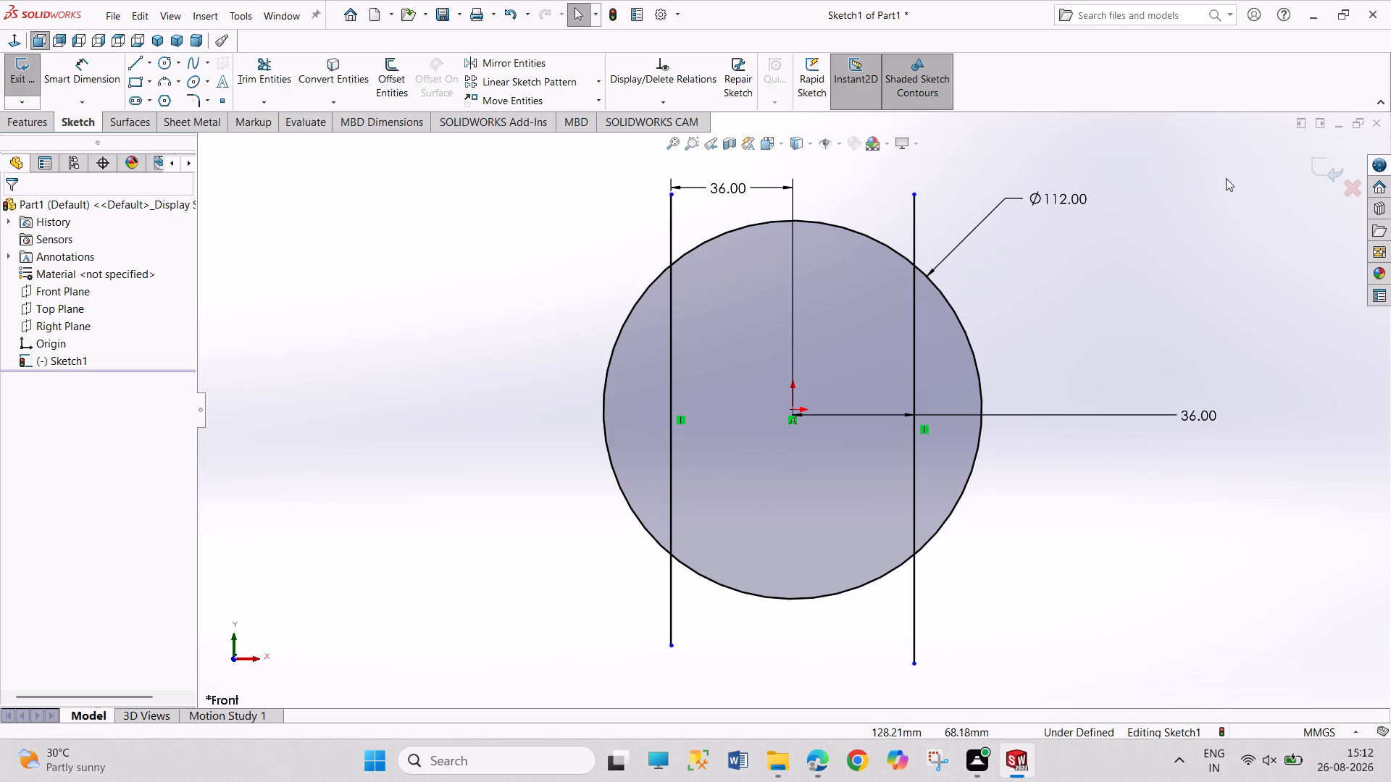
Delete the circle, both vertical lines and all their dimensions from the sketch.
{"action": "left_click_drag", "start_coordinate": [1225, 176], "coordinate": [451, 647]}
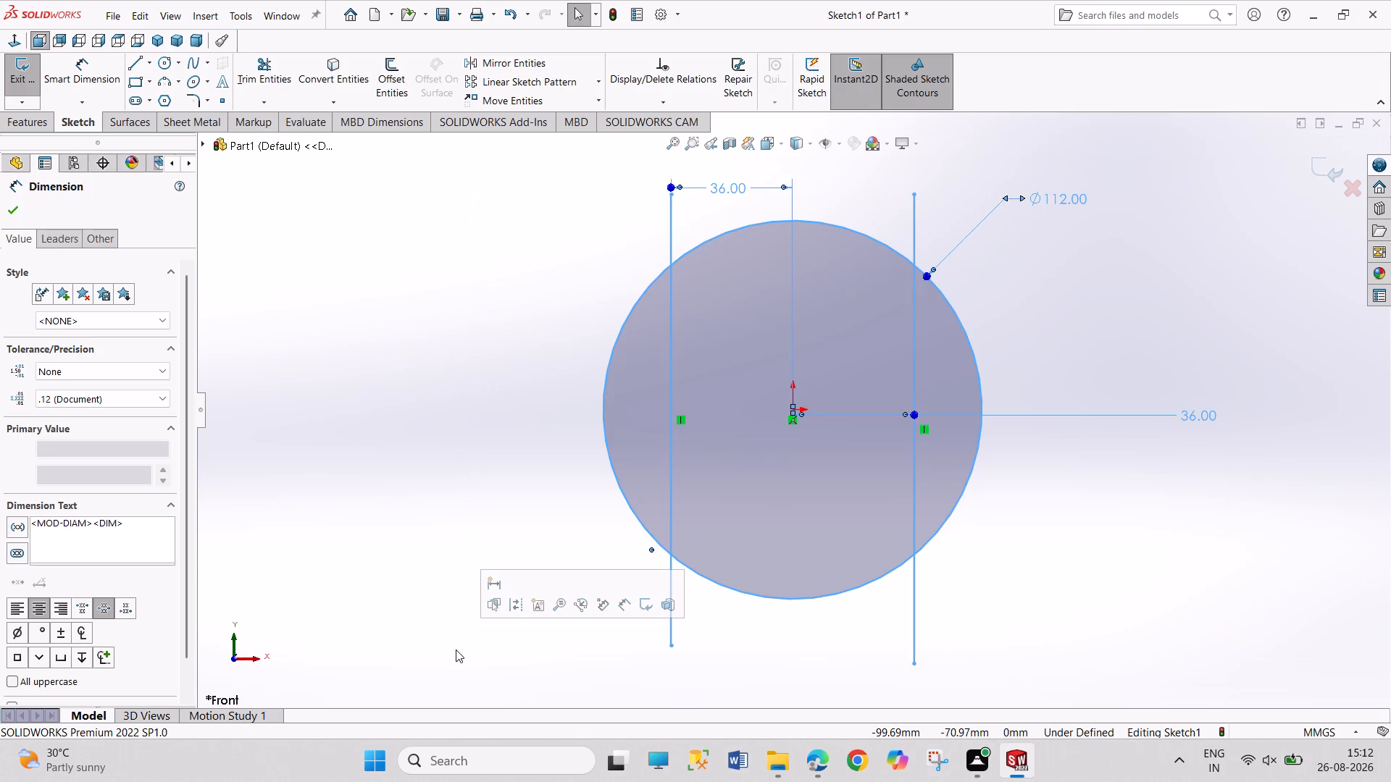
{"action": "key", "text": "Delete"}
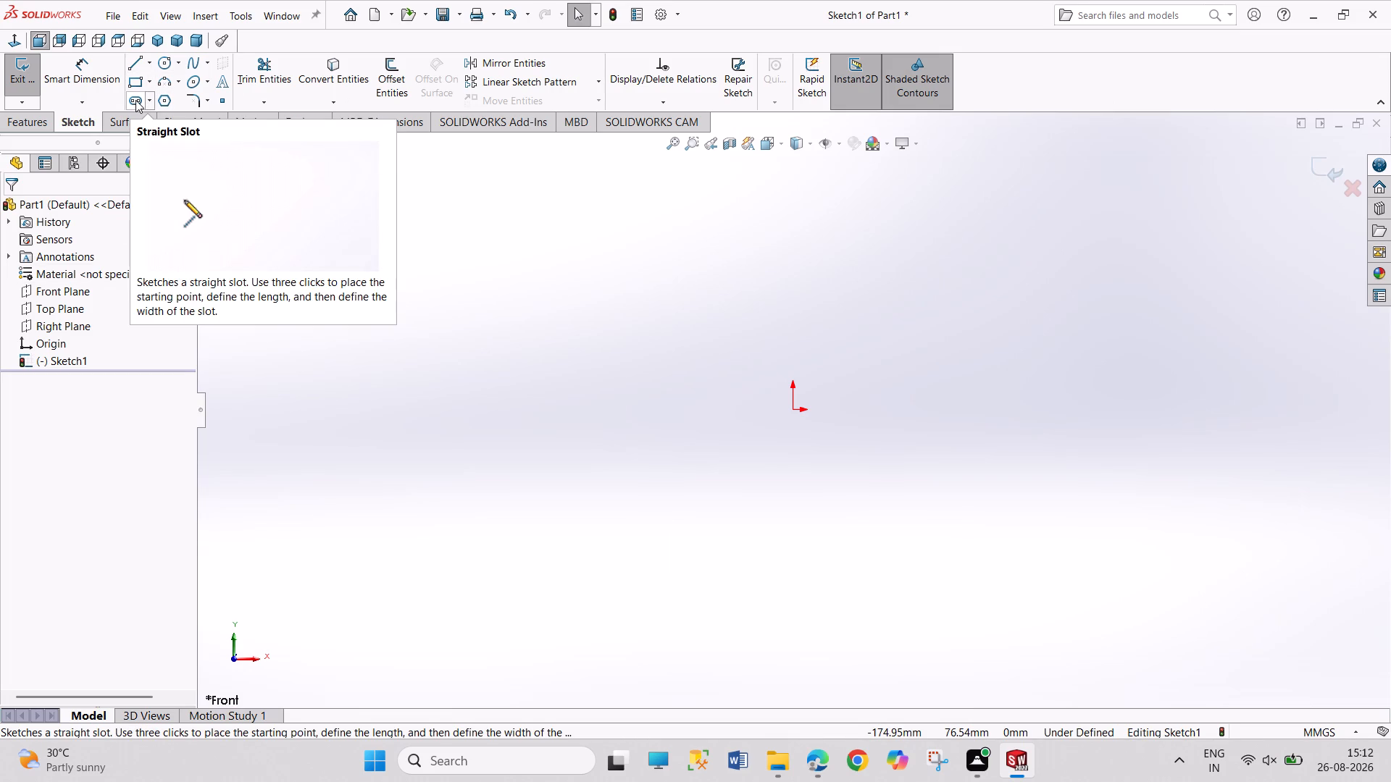
Sketch a vertical centerpoint straight slot centred on the origin, about 36 mm wide with arc centres about 55 mm apart.
{"action": "left_click", "coordinate": [135, 100]}
{"action": "left_click", "coordinate": [153, 98]}
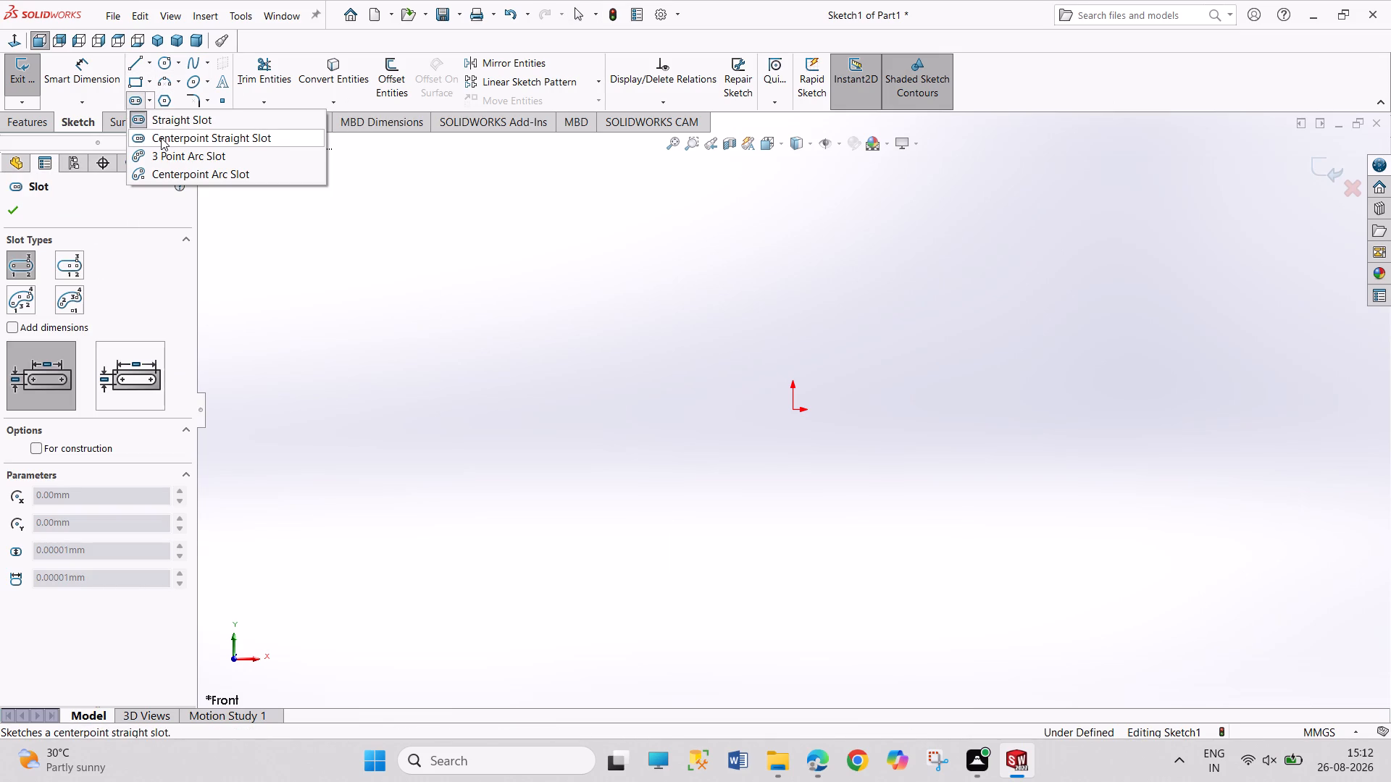
{"action": "left_click", "coordinate": [161, 138]}
{"action": "left_click", "coordinate": [795, 411]}
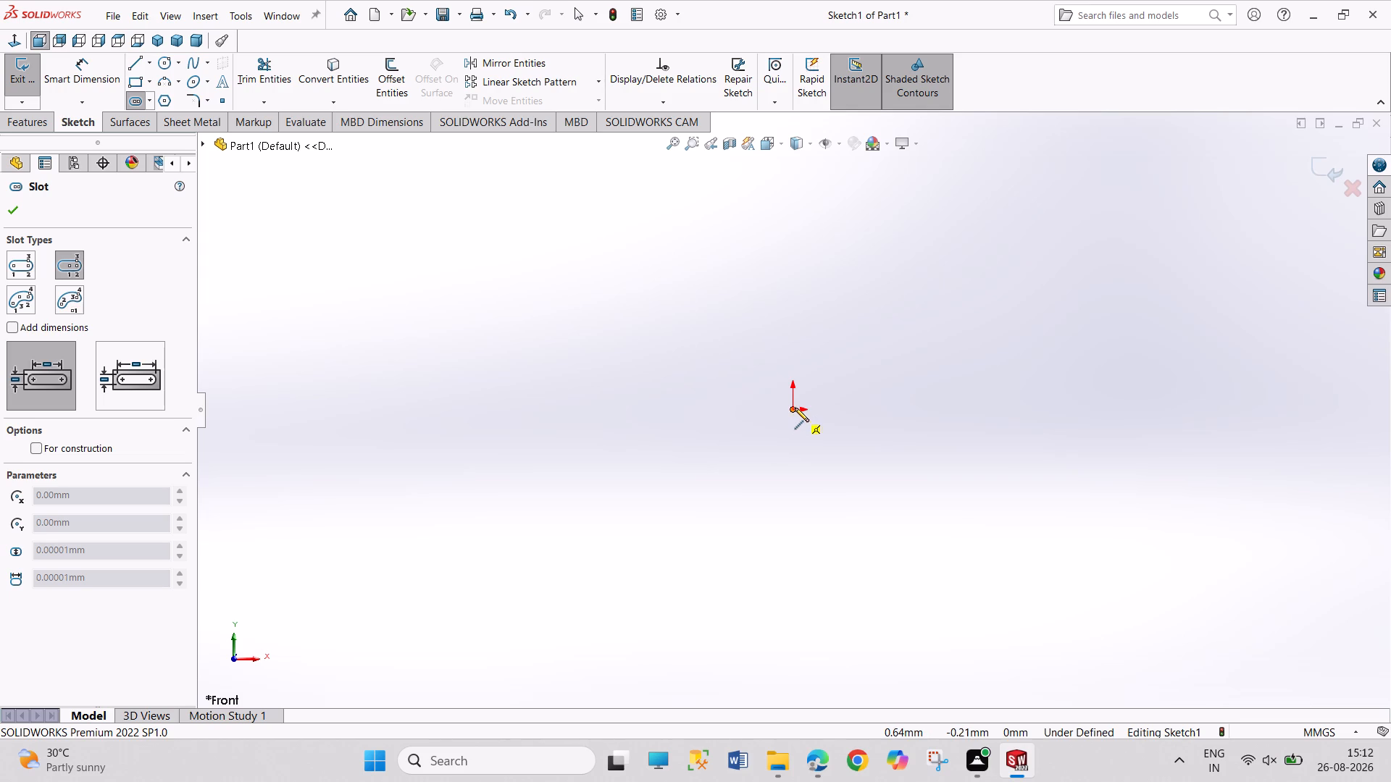
{"action": "left_click", "coordinate": [790, 316]}
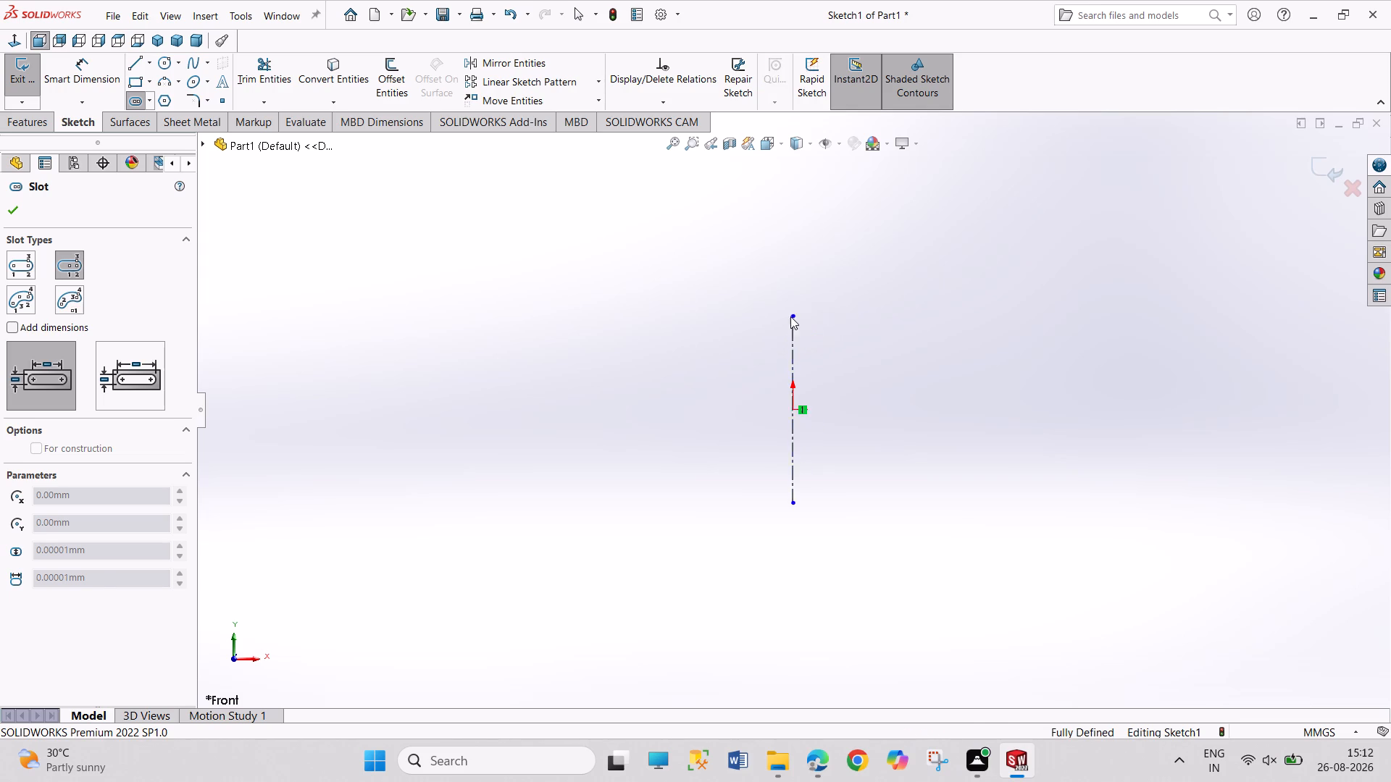
{"action": "left_click", "coordinate": [854, 348]}
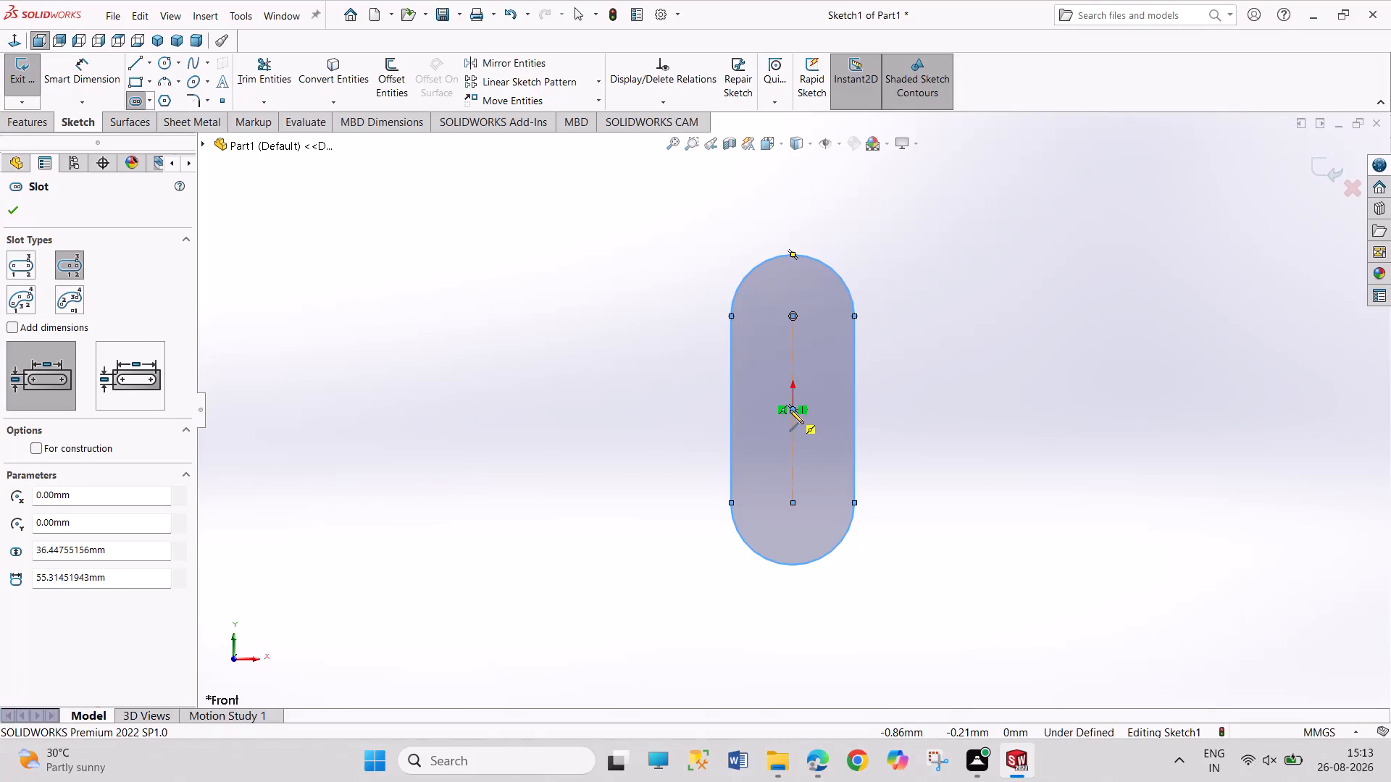
Sketch a larger vertical centerpoint slot about 112 mm wide from the origin, sharing the first slot's arc centres.
{"action": "left_click", "coordinate": [792, 409]}
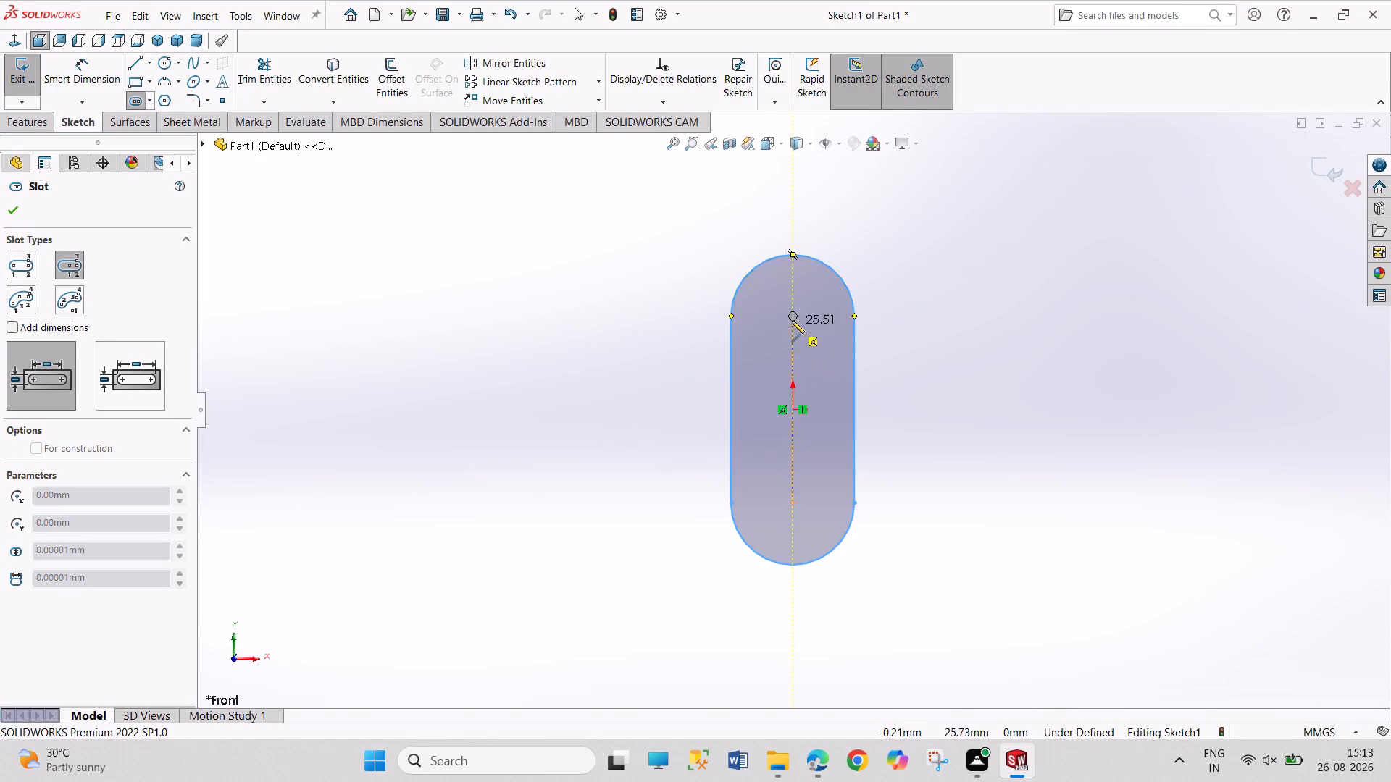
{"action": "left_click", "coordinate": [791, 316]}
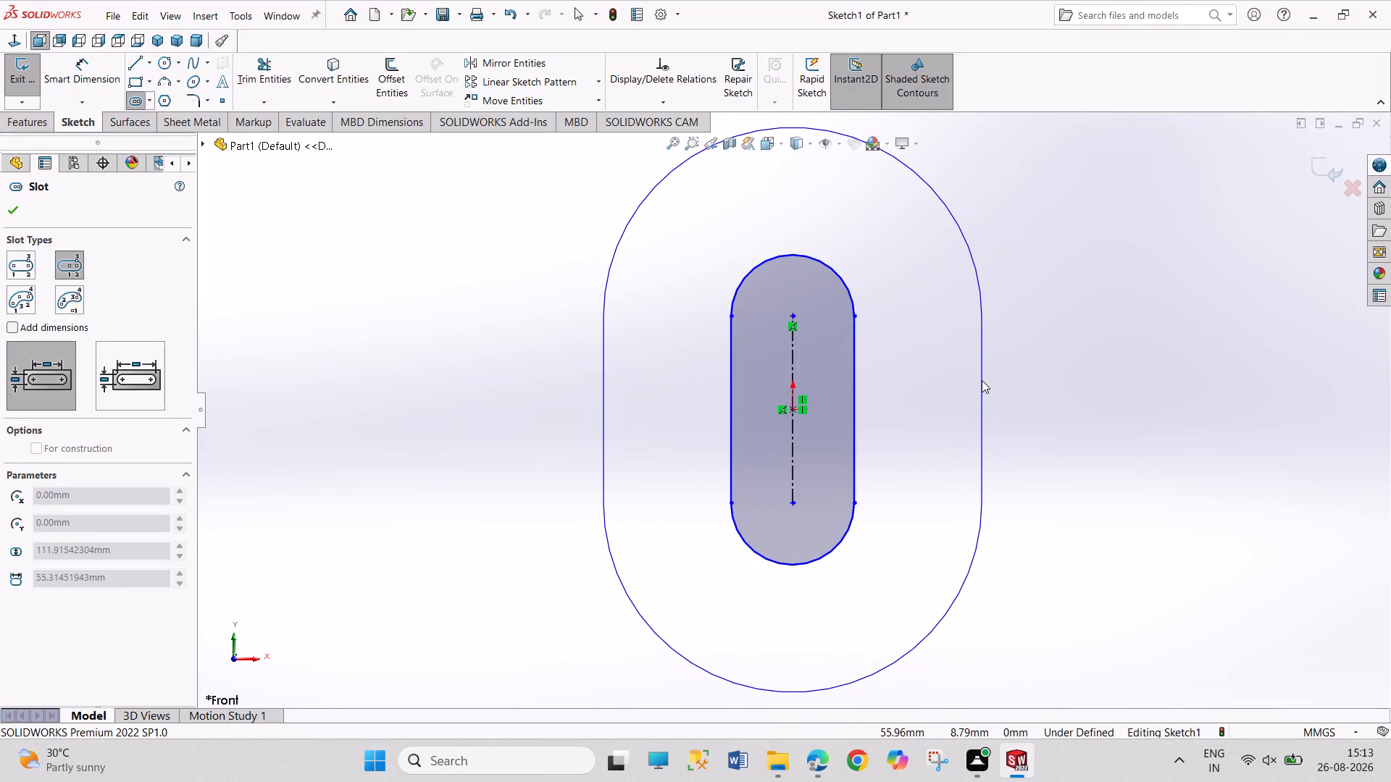
{"action": "left_click", "coordinate": [982, 380]}
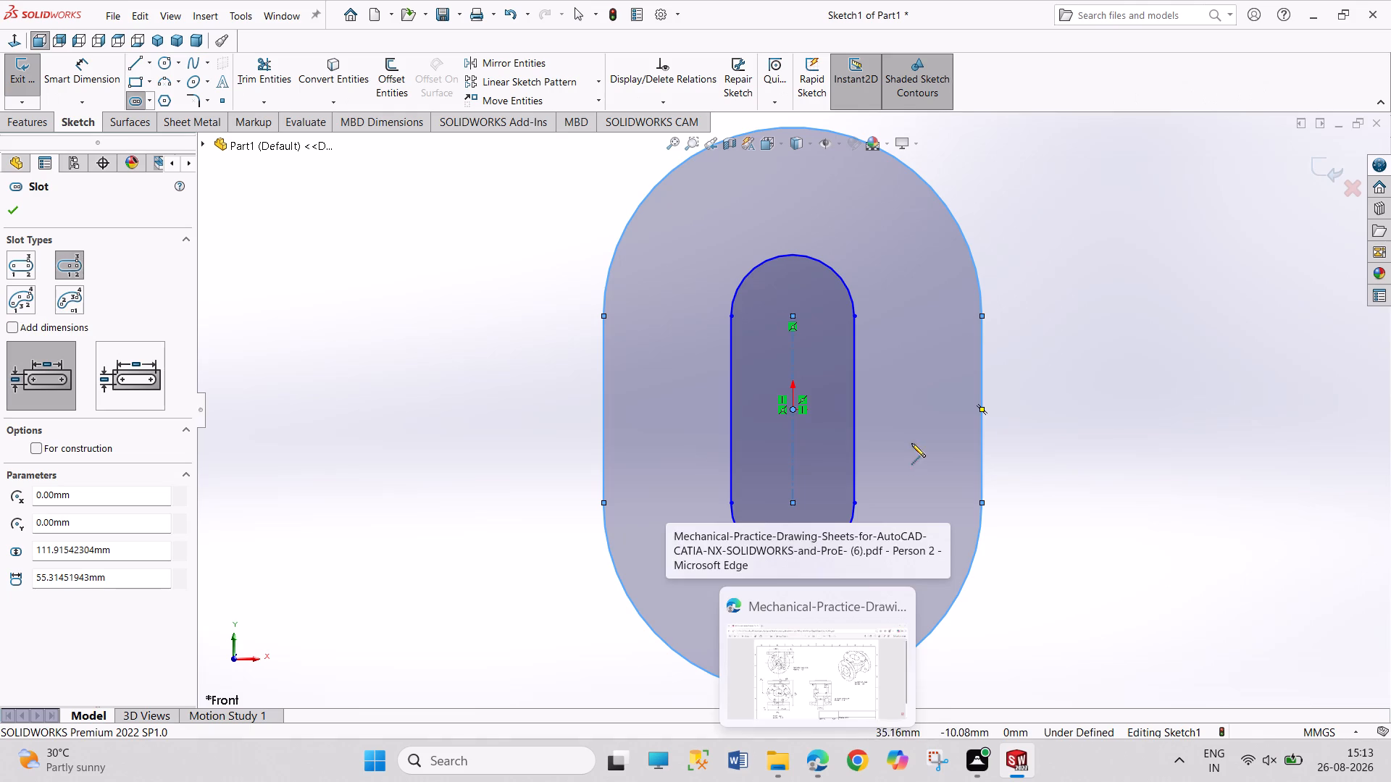
Dimension the outer slot's end arc radius as 60 mm.
{"action": "right_click_drag", "start_coordinate": [1023, 570], "coordinate": [1019, 339]}
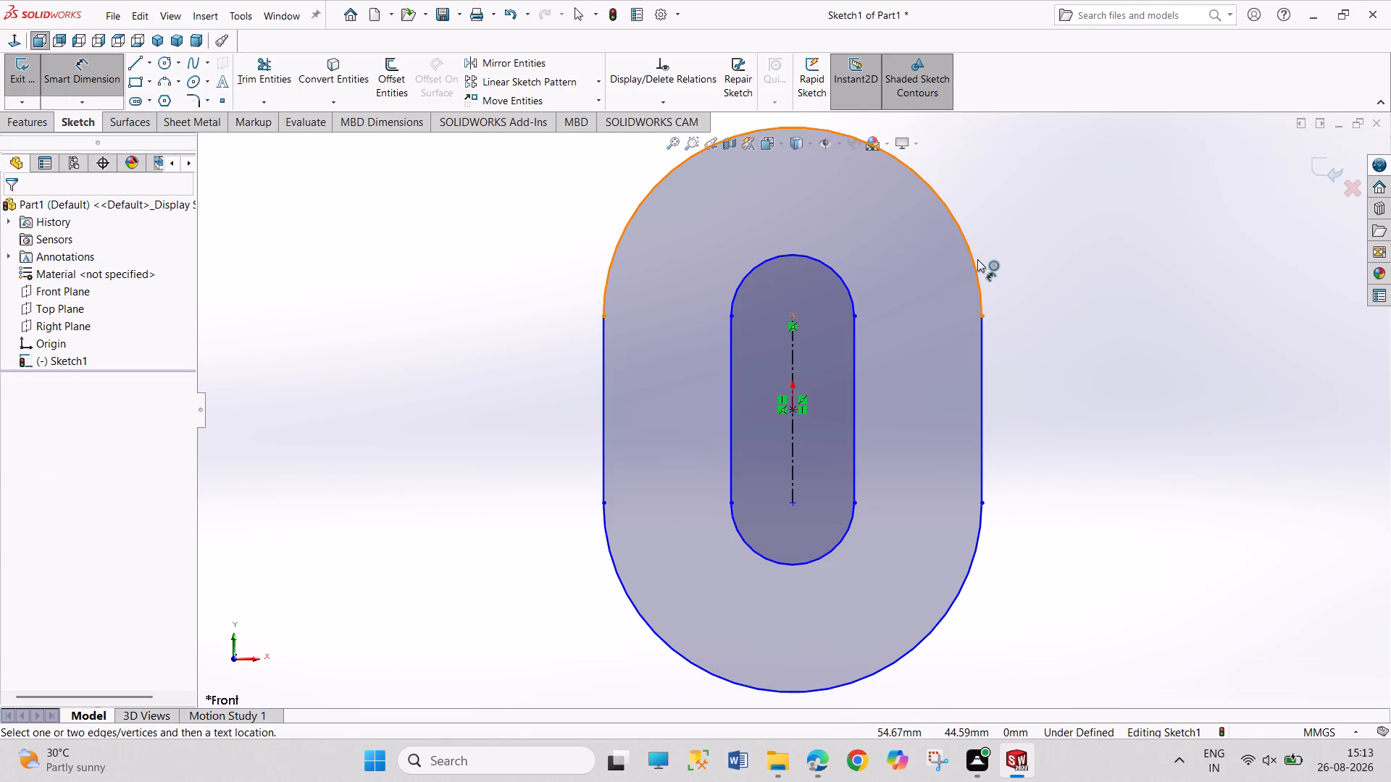
{"action": "left_click", "coordinate": [977, 259]}
{"action": "left_click", "coordinate": [1048, 211]}
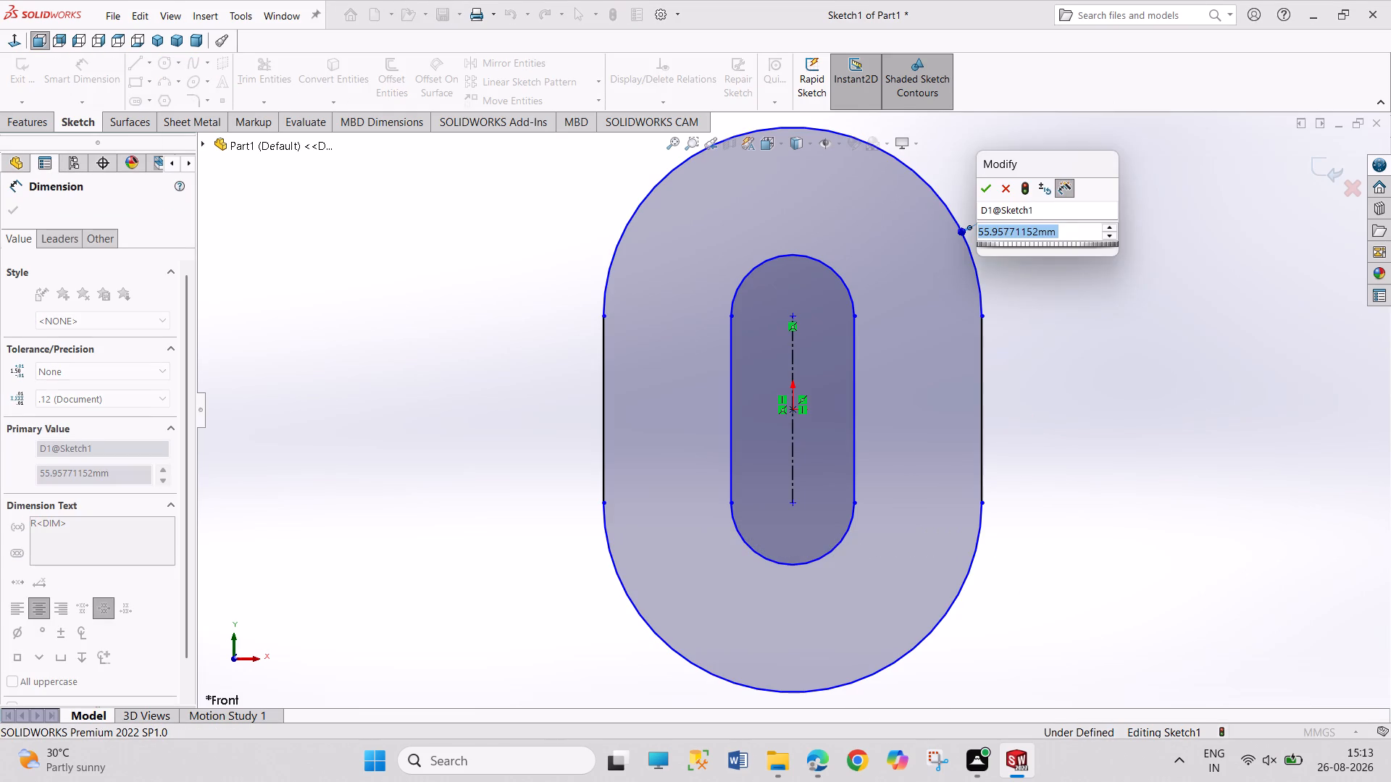
{"action": "type", "text": "60"}
{"action": "key", "text": "Return"}
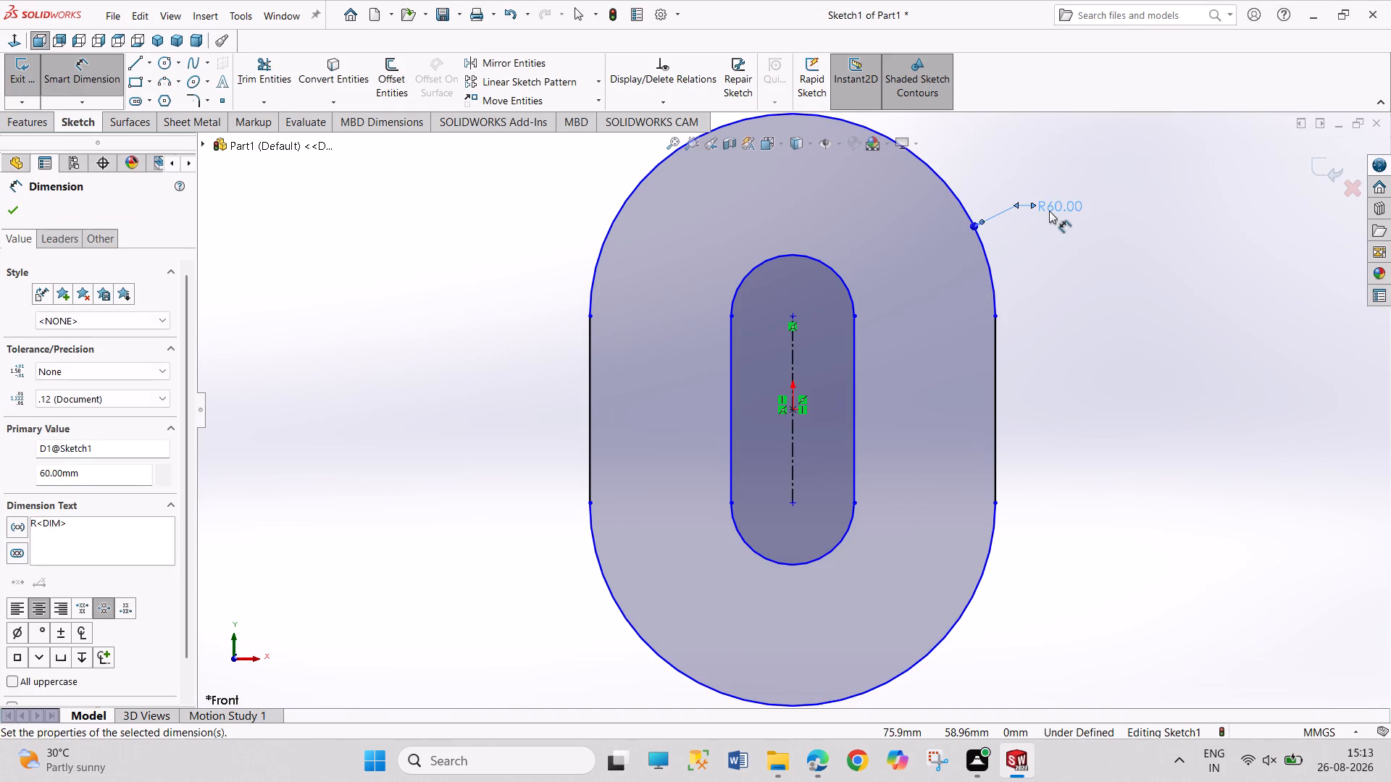
Dimension the inner slot's end arc radius as 20 mm.
{"action": "left_click", "coordinate": [848, 282]}
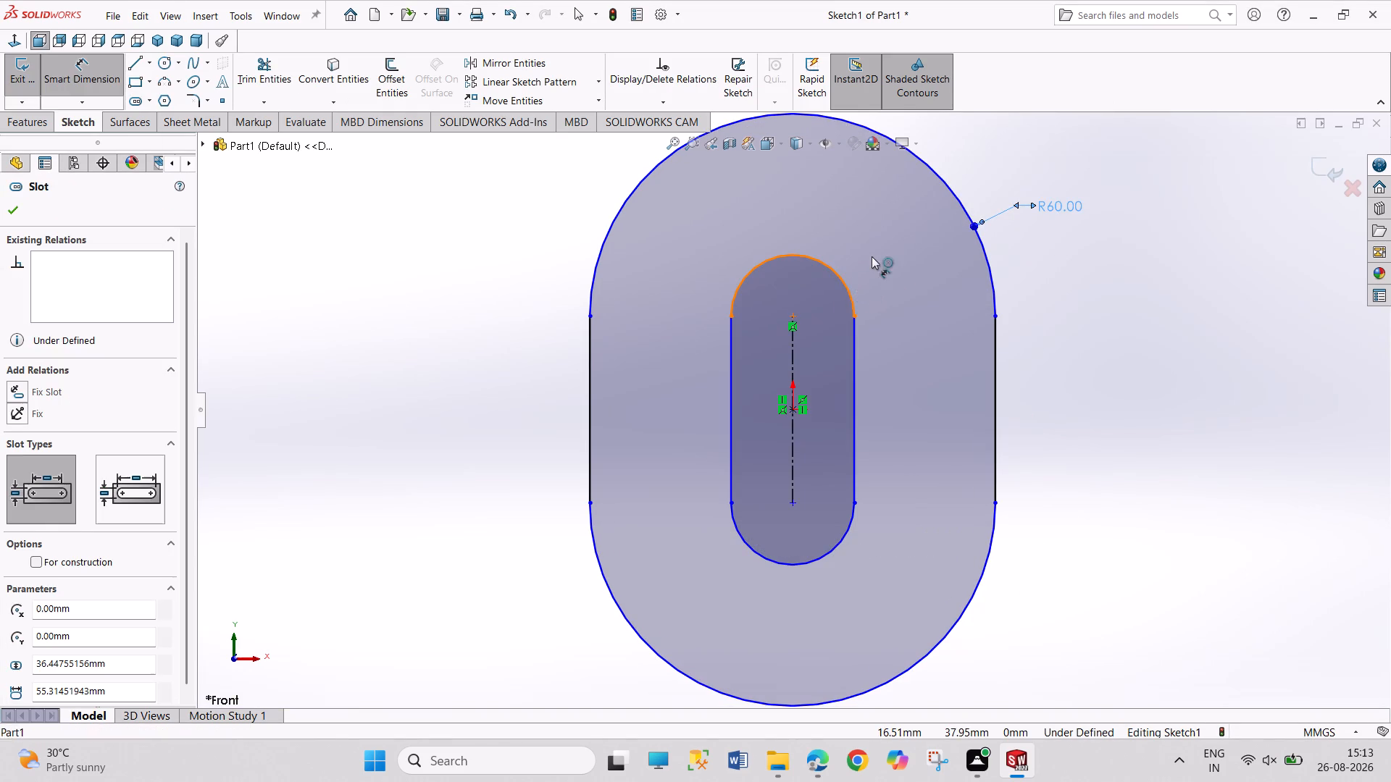
{"action": "left_click", "coordinate": [877, 249]}
{"action": "type", "text": "20"}
{"action": "key", "text": "Return"}
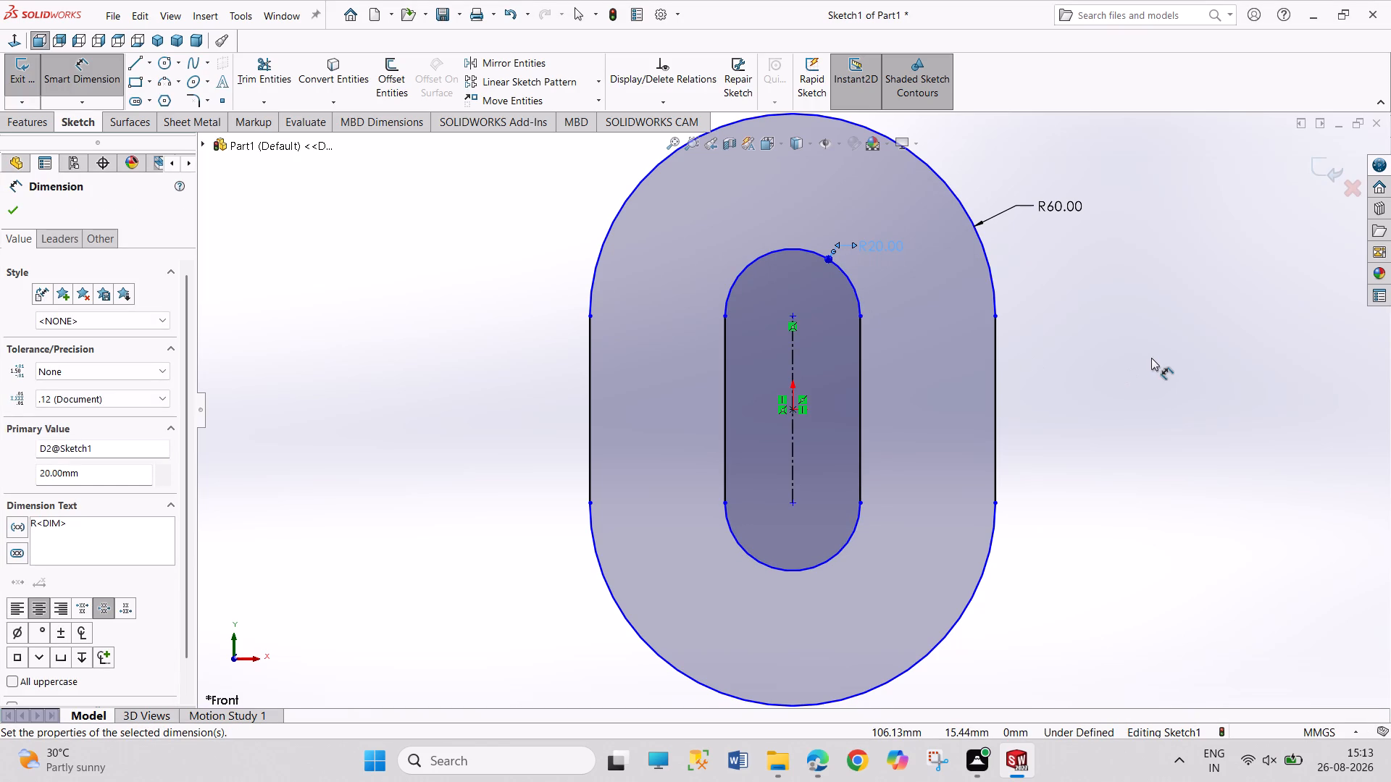
{"action": "right_click", "coordinate": [1151, 358]}
{"action": "left_click", "coordinate": [1174, 407]}
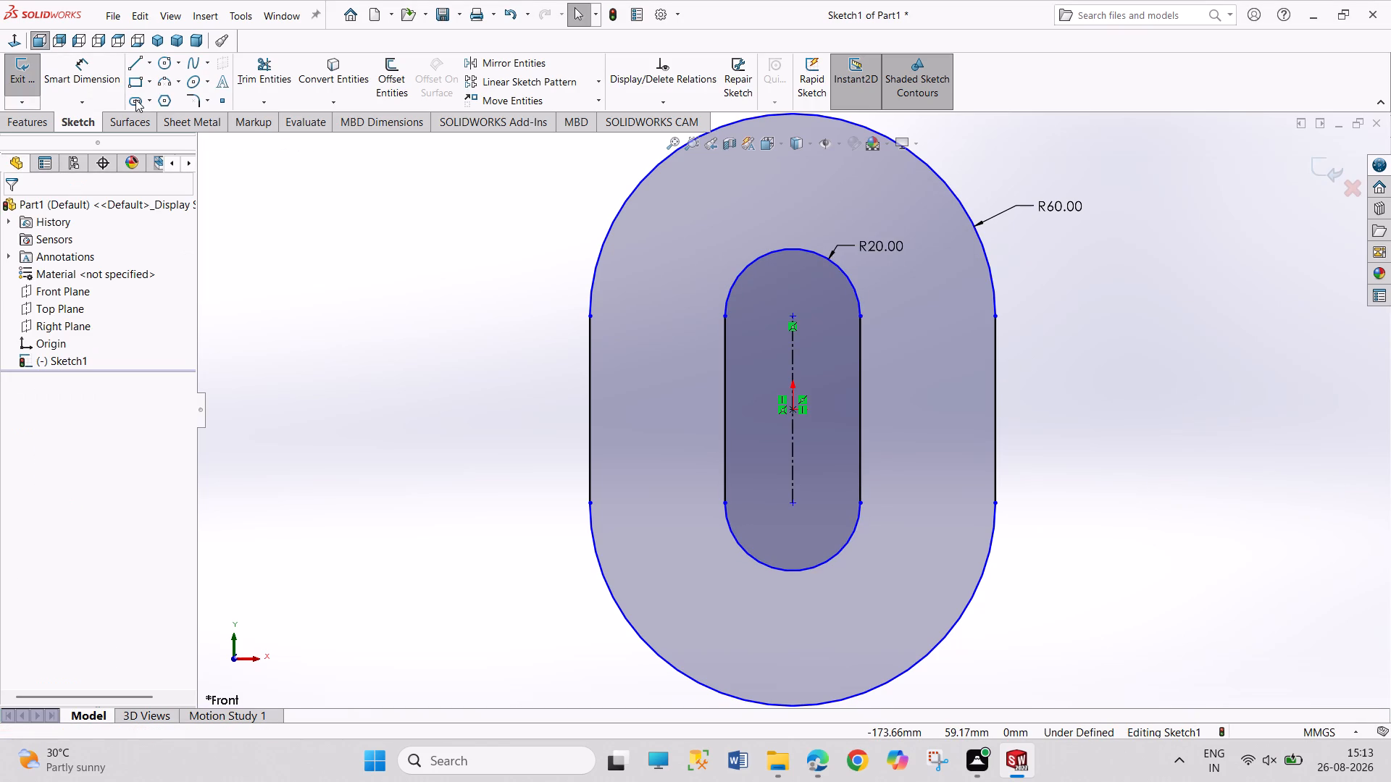
Sketch a third vertical centerpoint slot about 85 mm wide from the origin, between the inner and outer slots.
{"action": "left_click", "coordinate": [135, 99]}
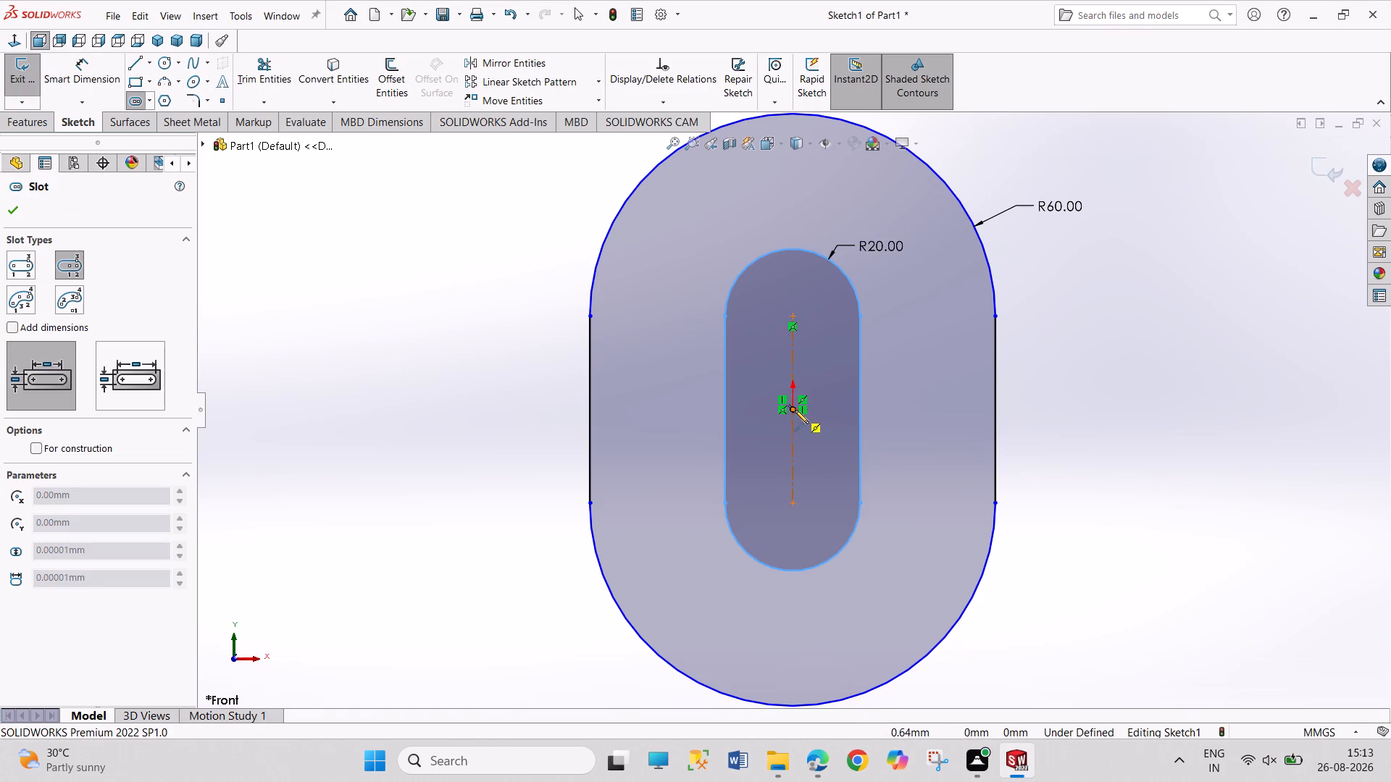
{"action": "left_click", "coordinate": [790, 408]}
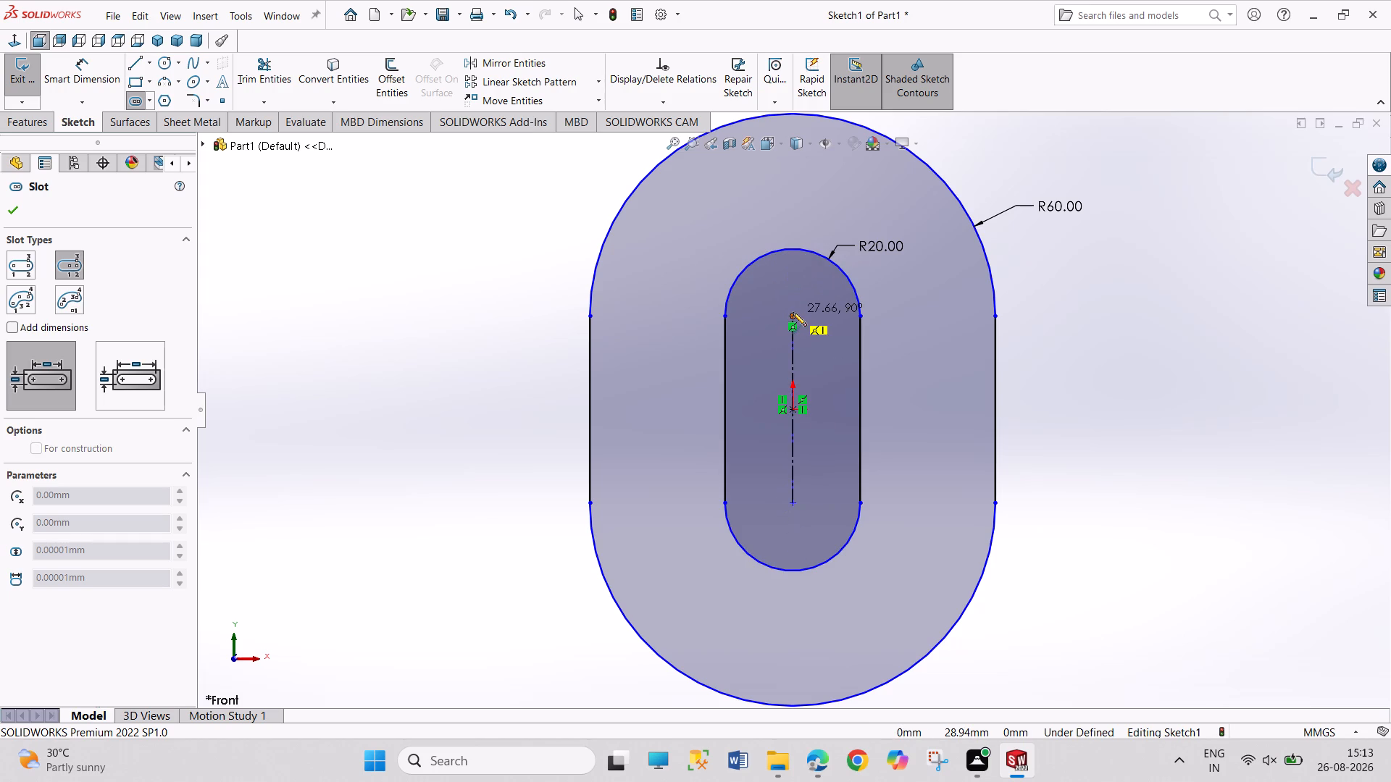
{"action": "left_click", "coordinate": [793, 312]}
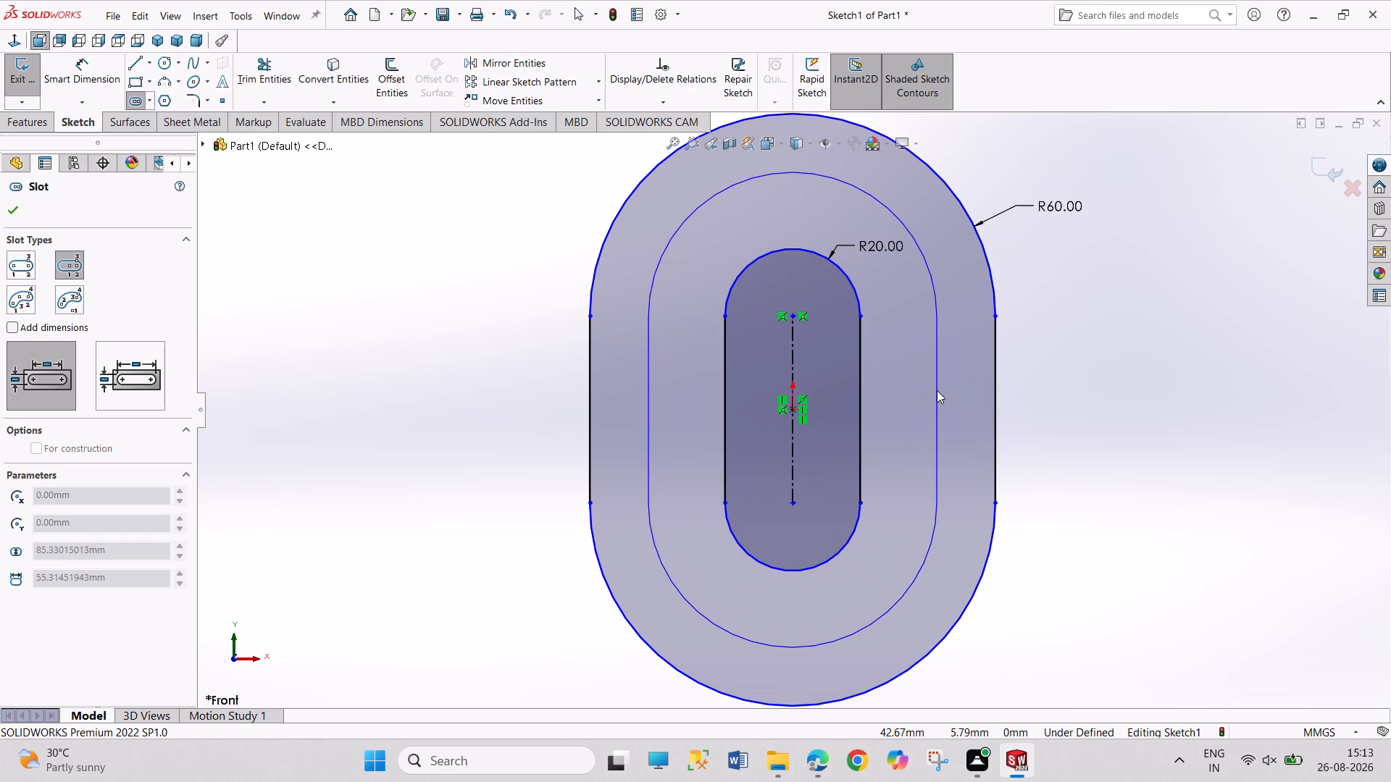
{"action": "left_click", "coordinate": [937, 390]}
Dimension the middle slot's end arc radius as 47 mm.
{"action": "right_click_drag", "start_coordinate": [1127, 477], "coordinate": [1113, 328]}
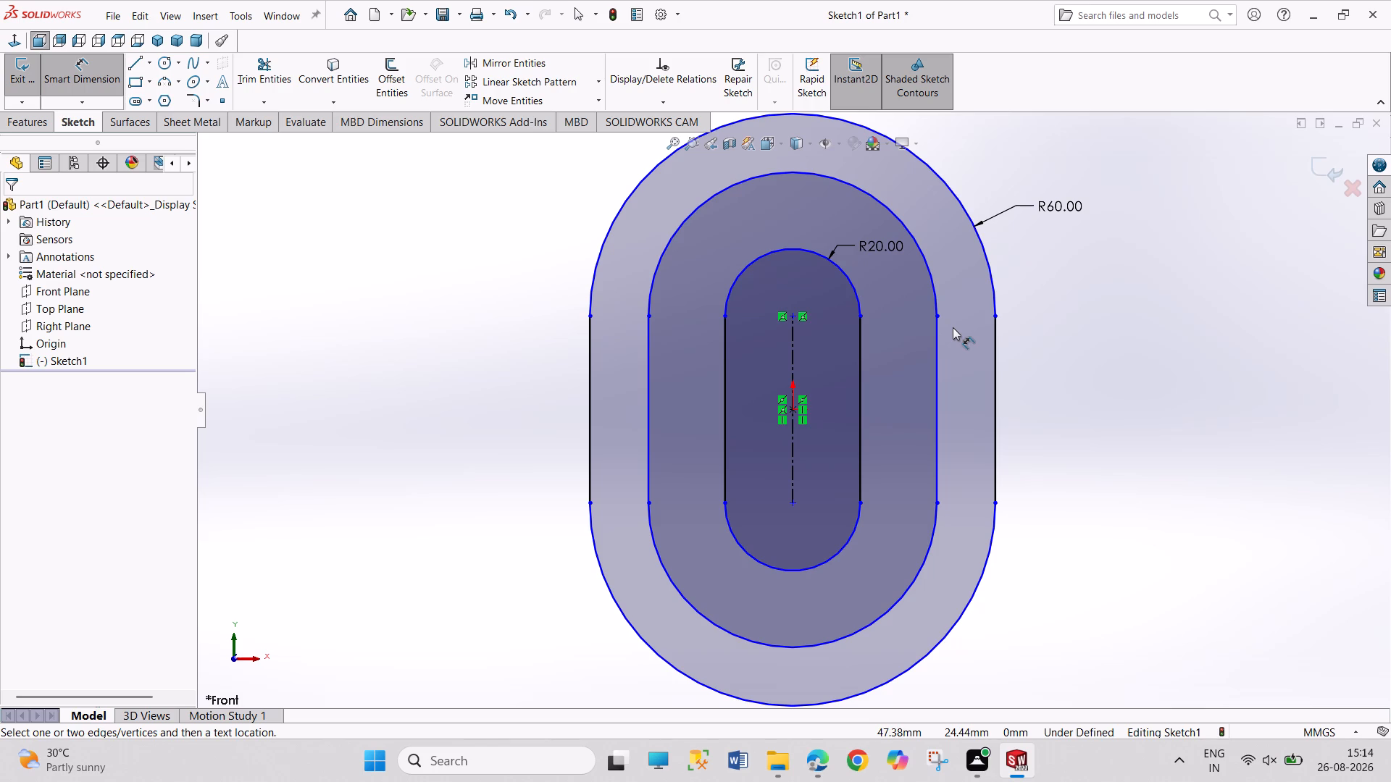
{"action": "right_click_drag", "start_coordinate": [1050, 438], "coordinate": [1079, 266]}
{"action": "right_click_drag", "start_coordinate": [1083, 415], "coordinate": [1040, 199]}
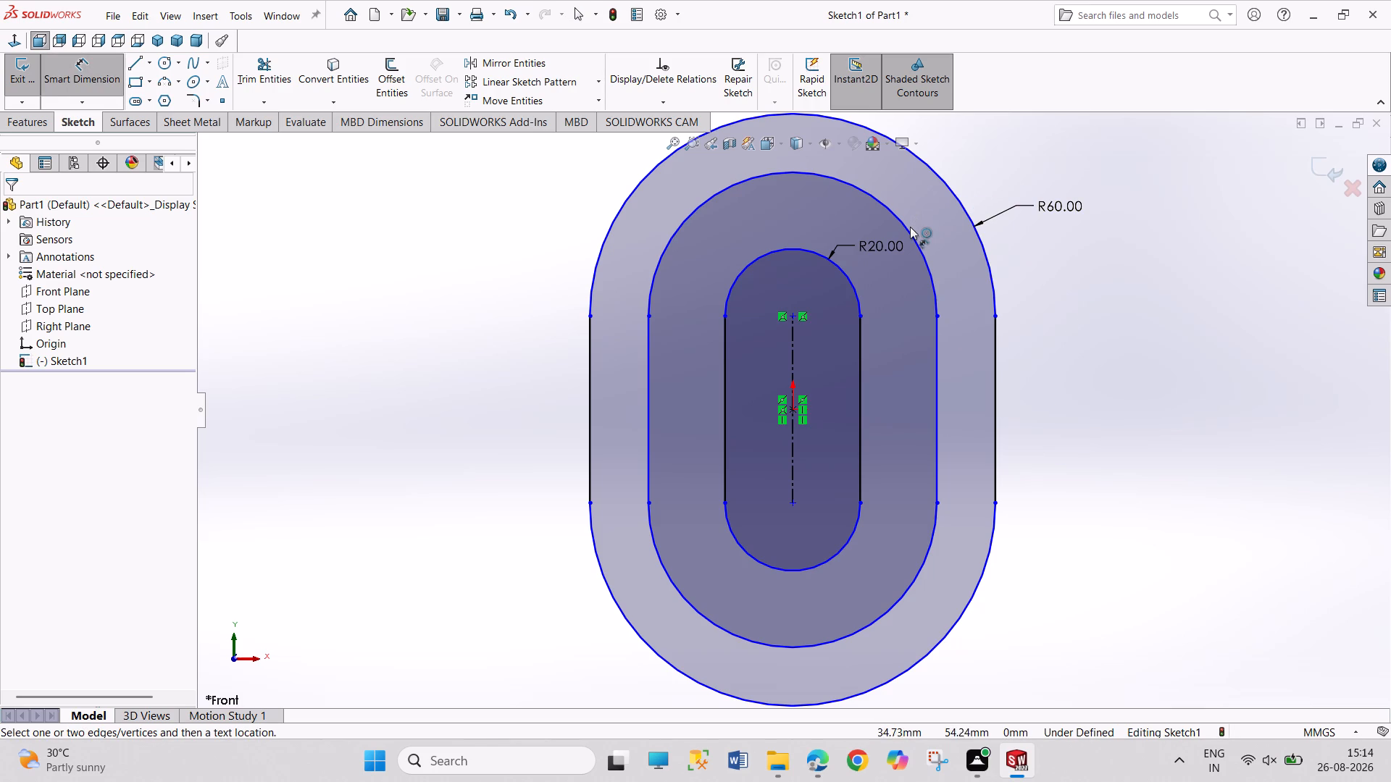
{"action": "left_click", "coordinate": [908, 230]}
{"action": "left_click", "coordinate": [1002, 164]}
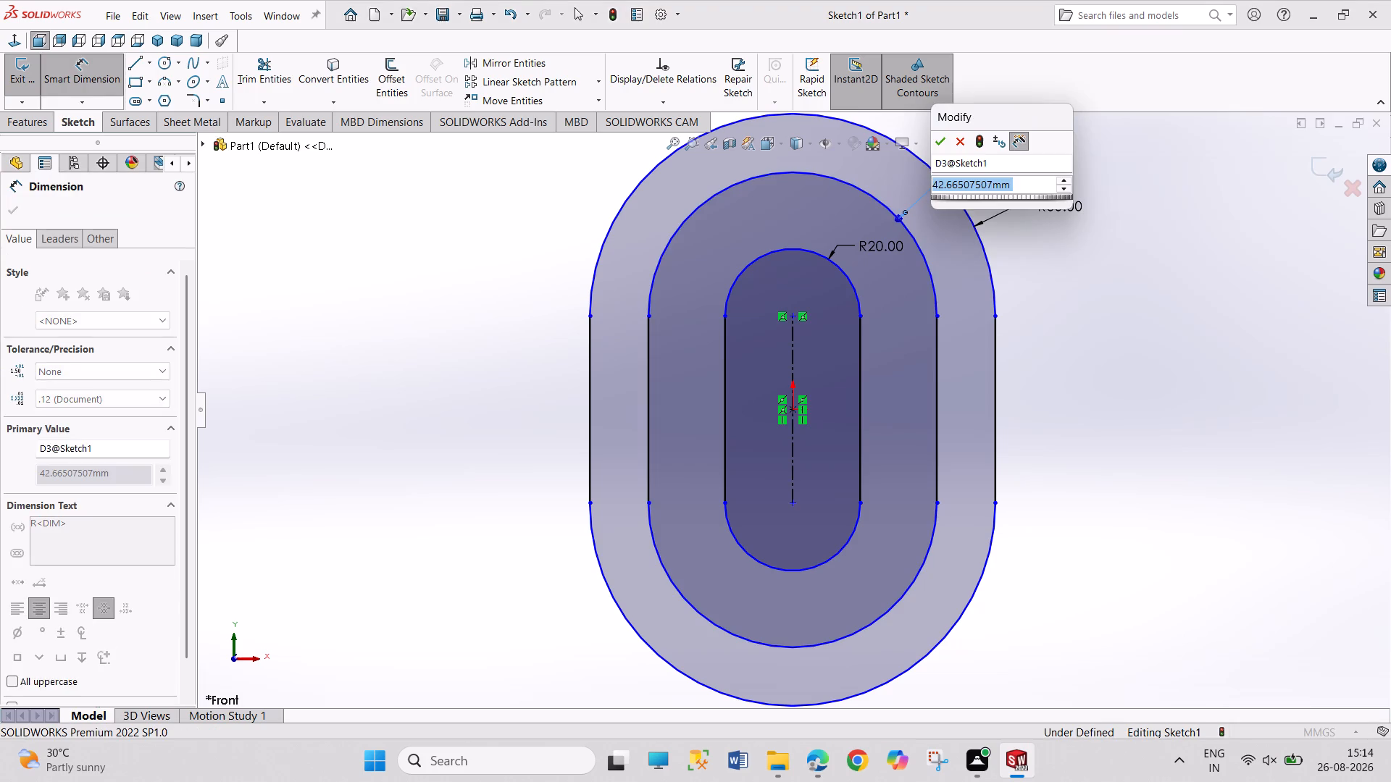
{"action": "type", "text": "47"}
{"action": "key", "text": "Return"}
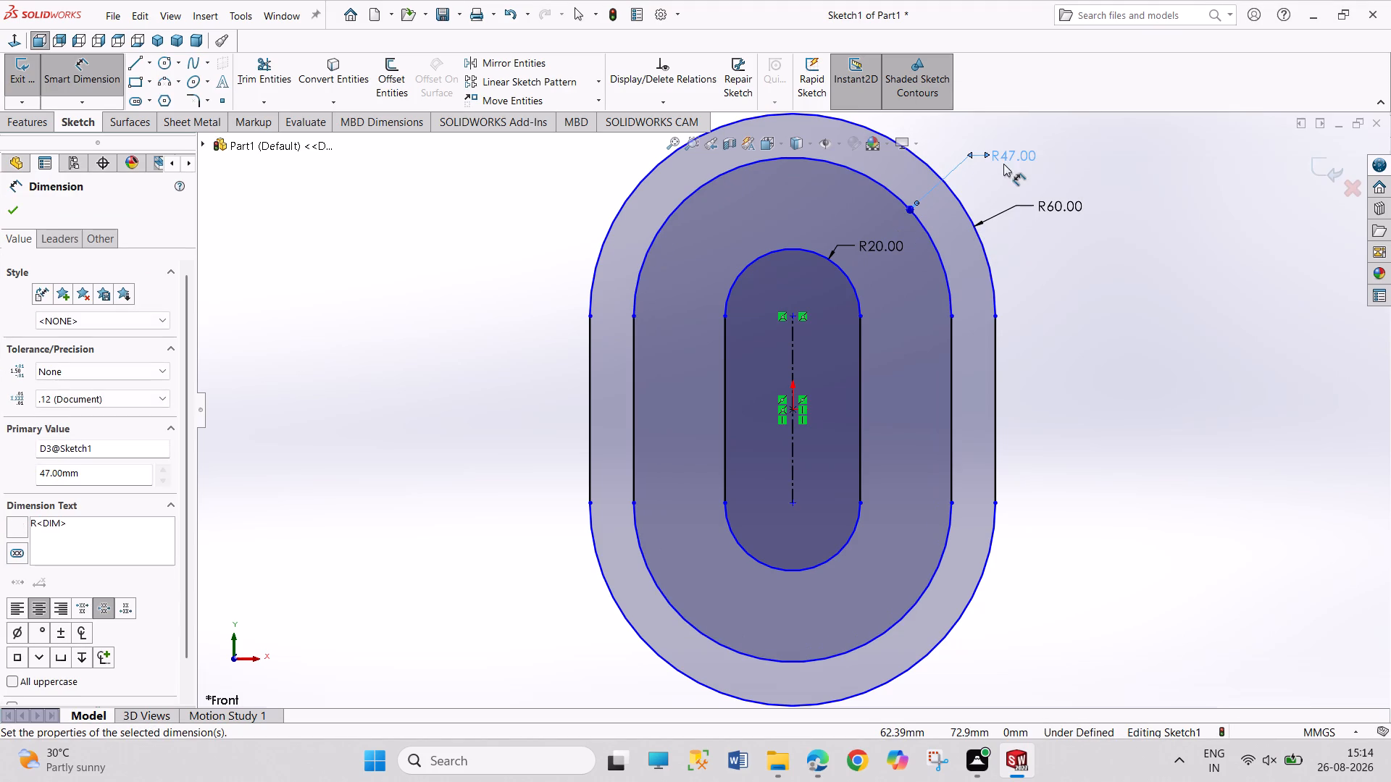
{"action": "right_click", "coordinate": [1091, 453]}
{"action": "left_click", "coordinate": [1123, 503]}
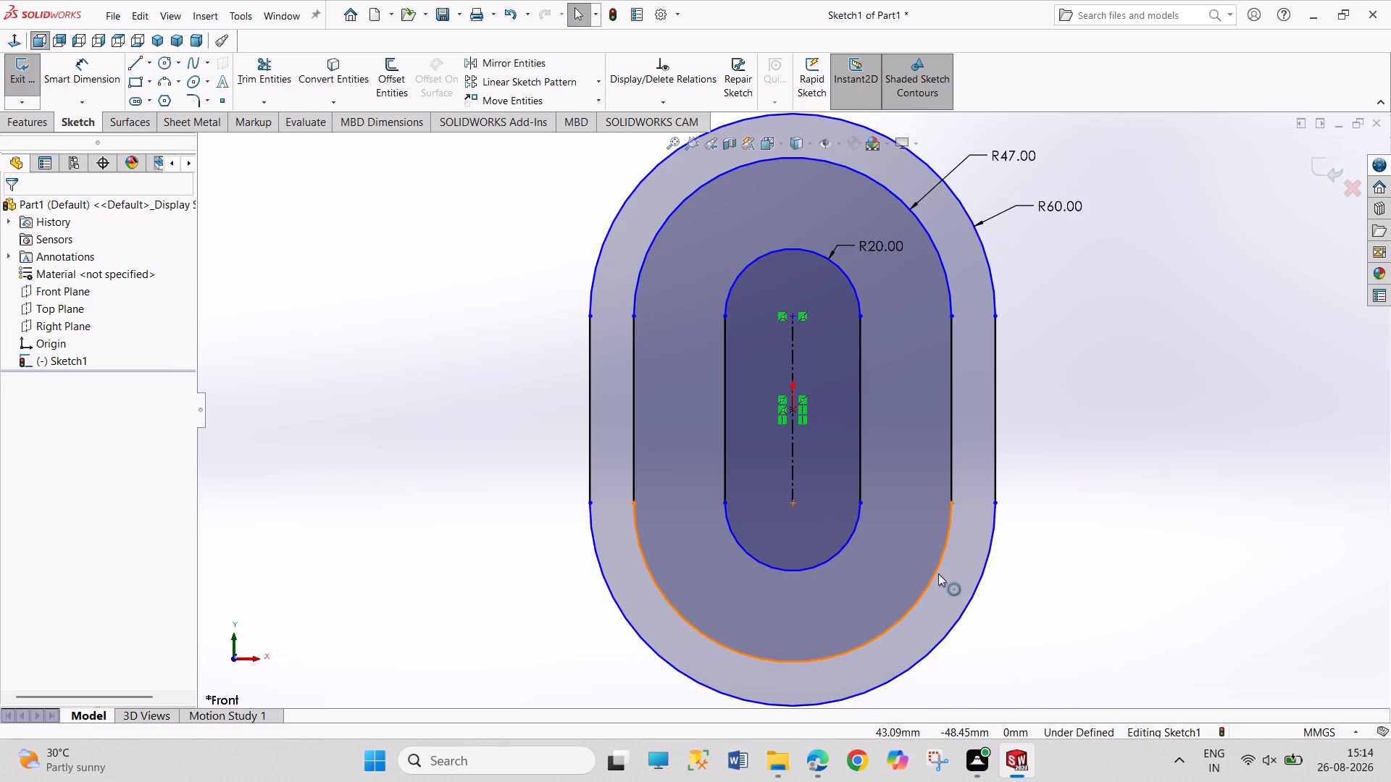
Convert the middle R47 slot to construction geometry.
{"action": "left_click", "coordinate": [937, 570]}
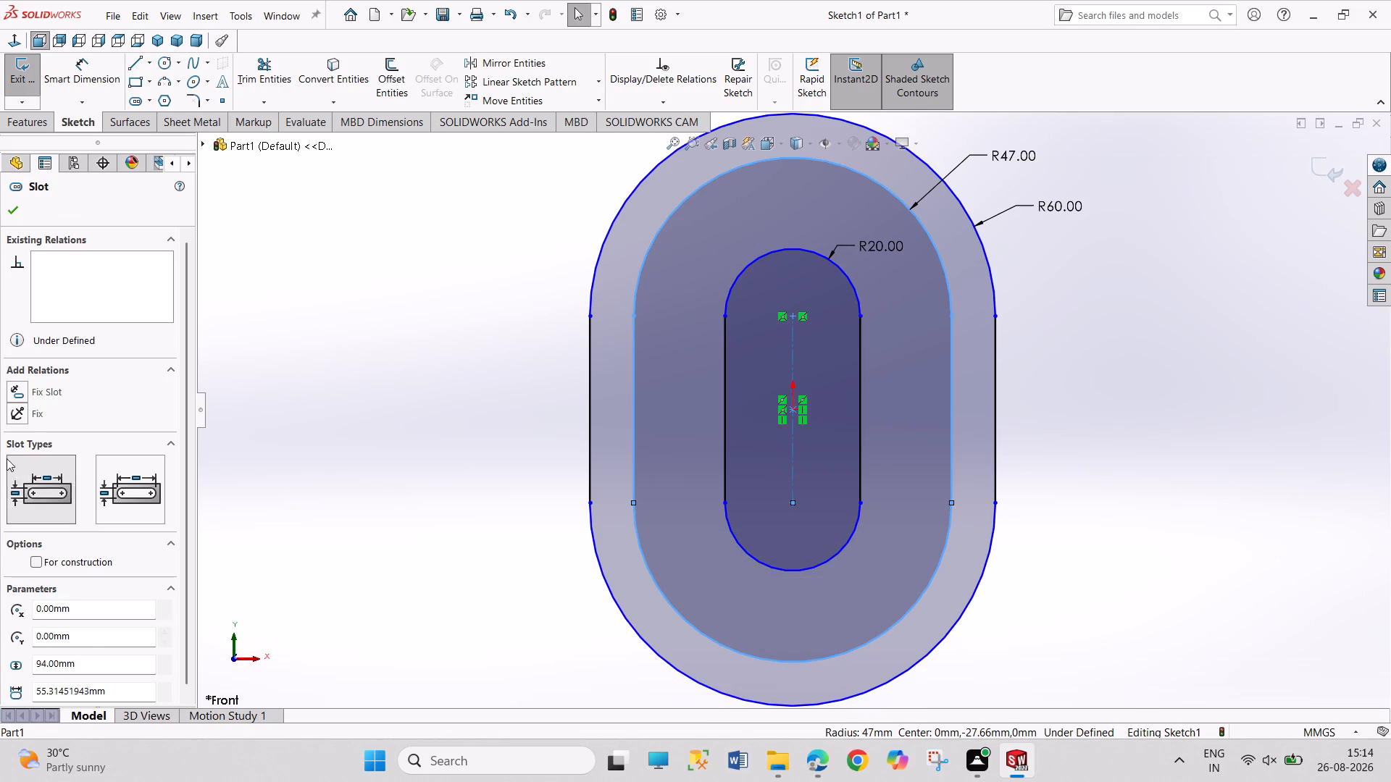
{"action": "left_click", "coordinate": [369, 500]}
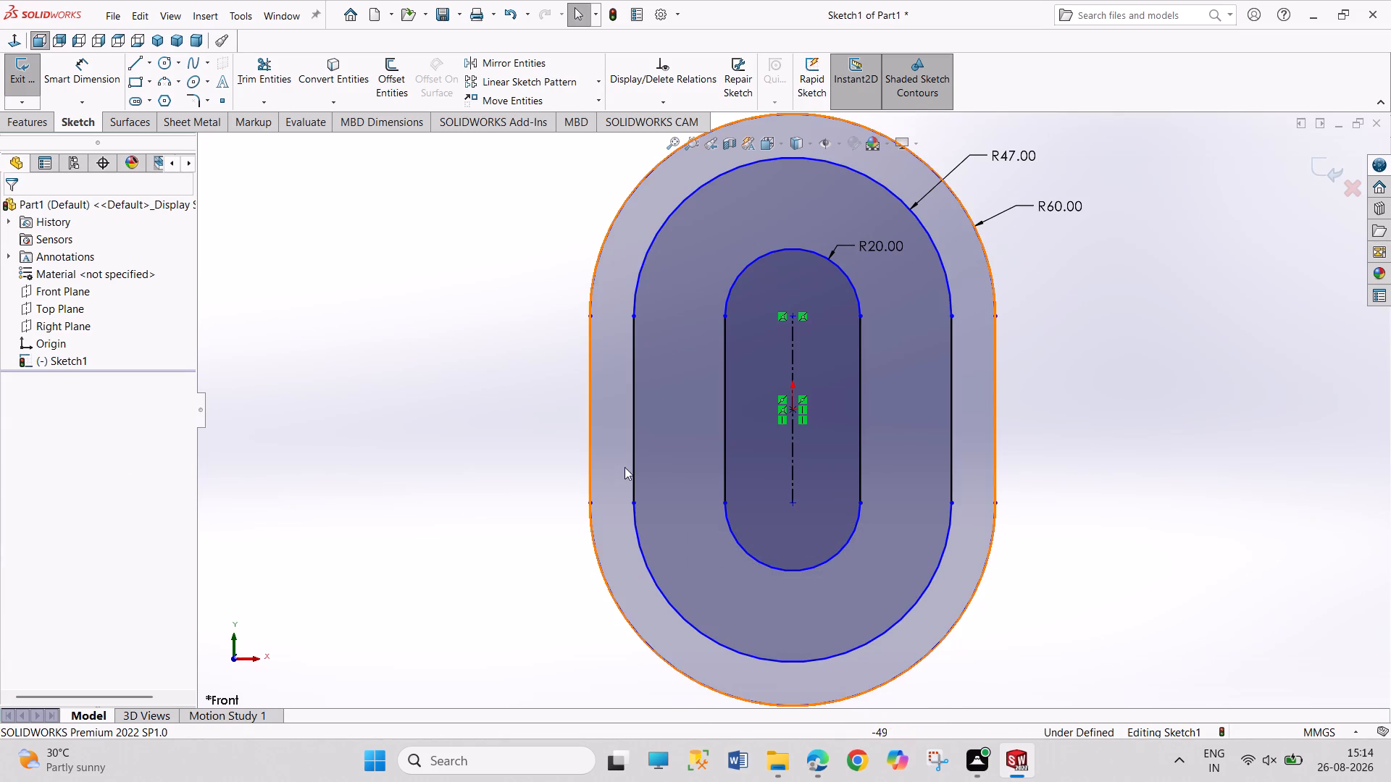
{"action": "left_click", "coordinate": [634, 458]}
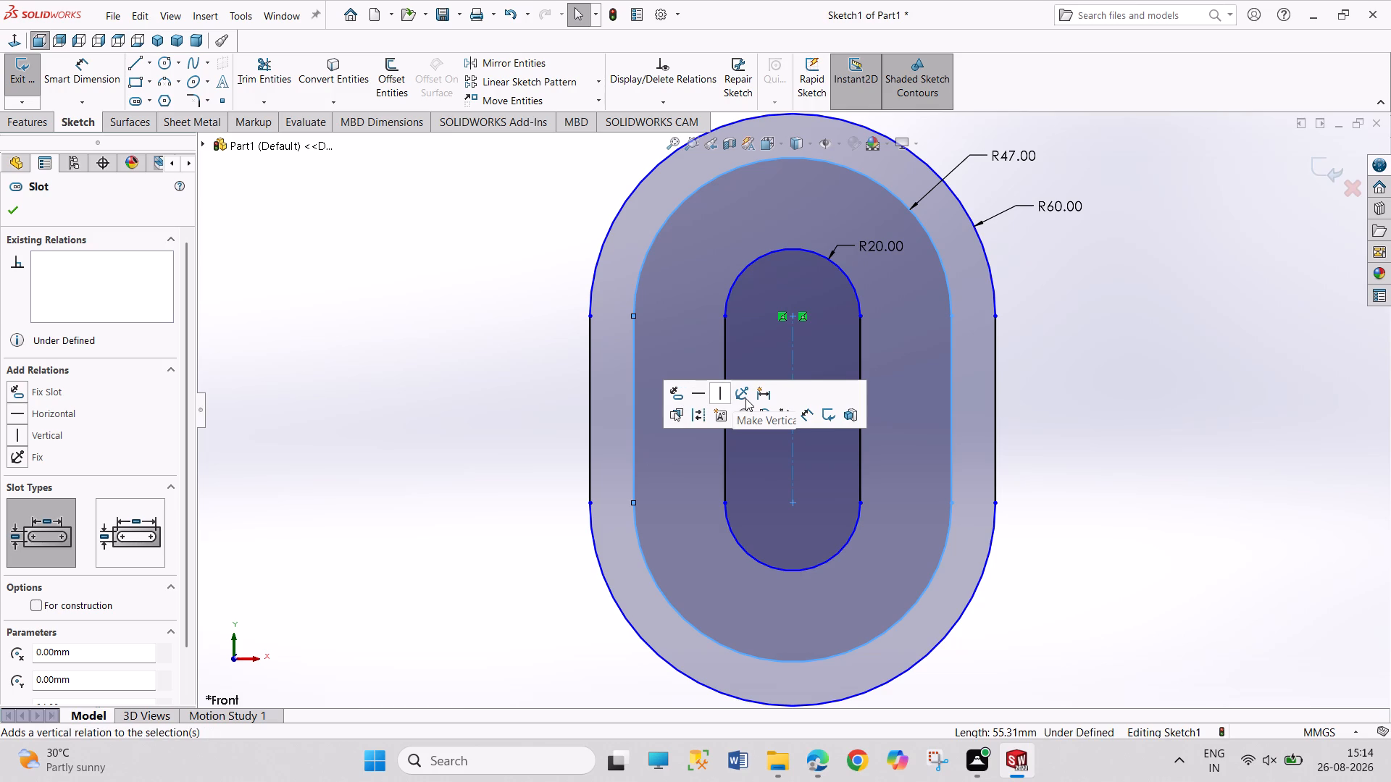
{"action": "left_click", "coordinate": [698, 414]}
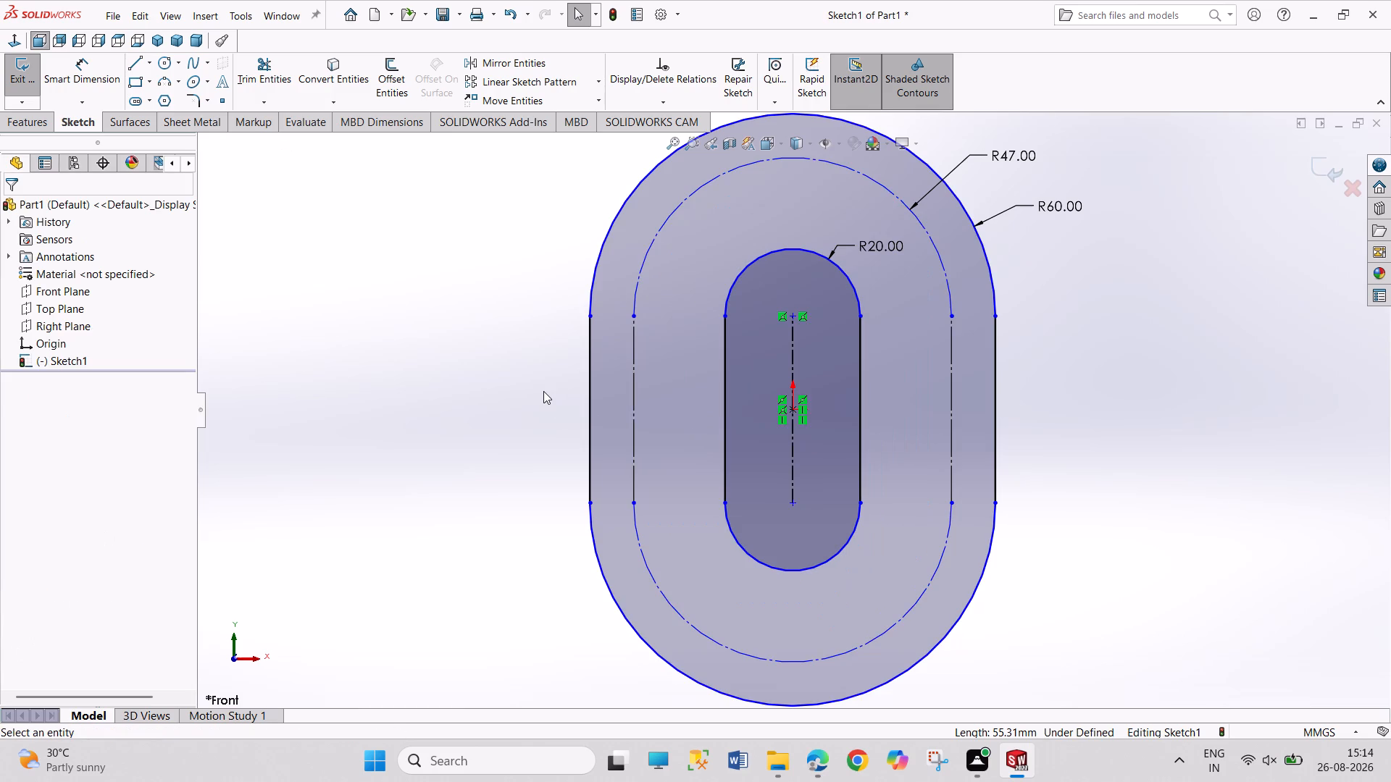
{"action": "left_click", "coordinate": [543, 391]}
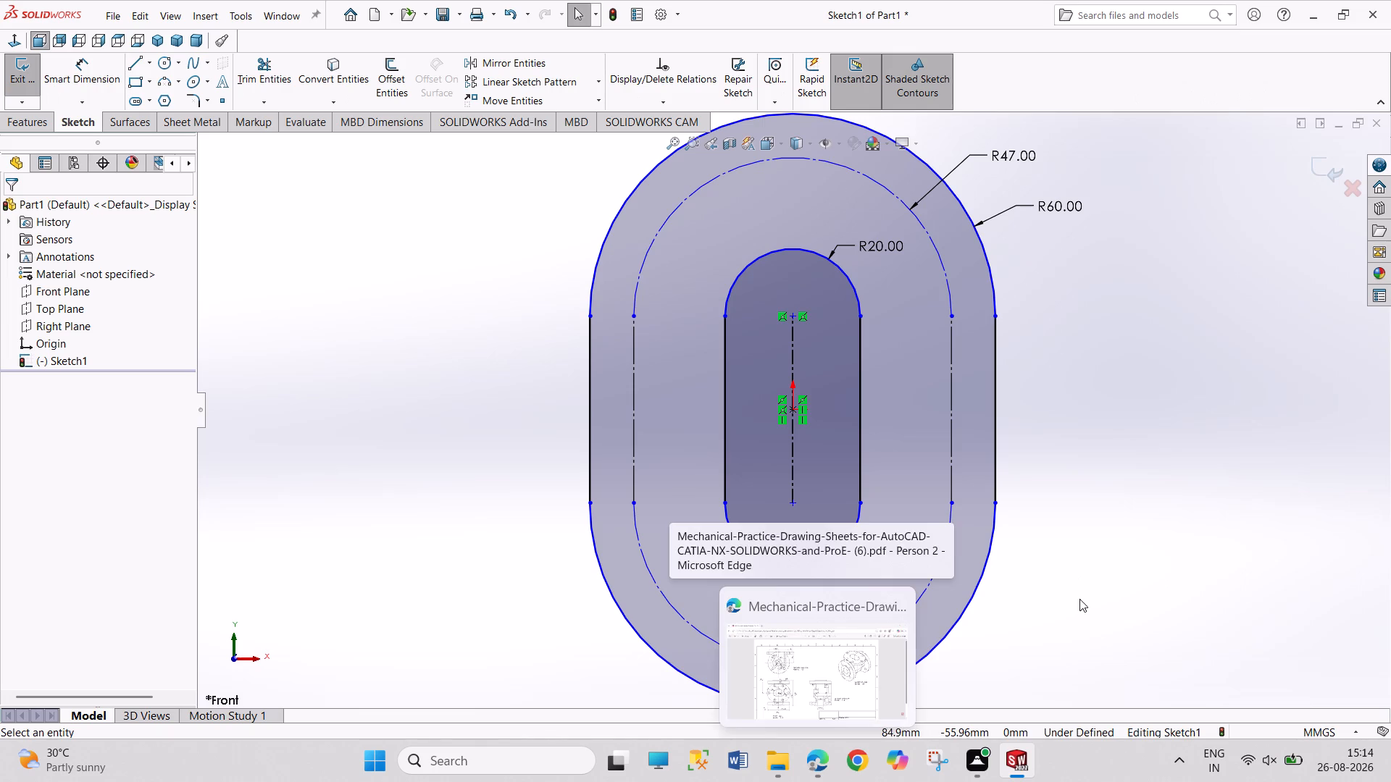
Dimension the inner slot's vertical centreline length between its arc centres as 36 mm.
{"action": "right_click_drag", "start_coordinate": [1079, 599], "coordinate": [1063, 377]}
{"action": "left_click", "coordinate": [790, 442]}
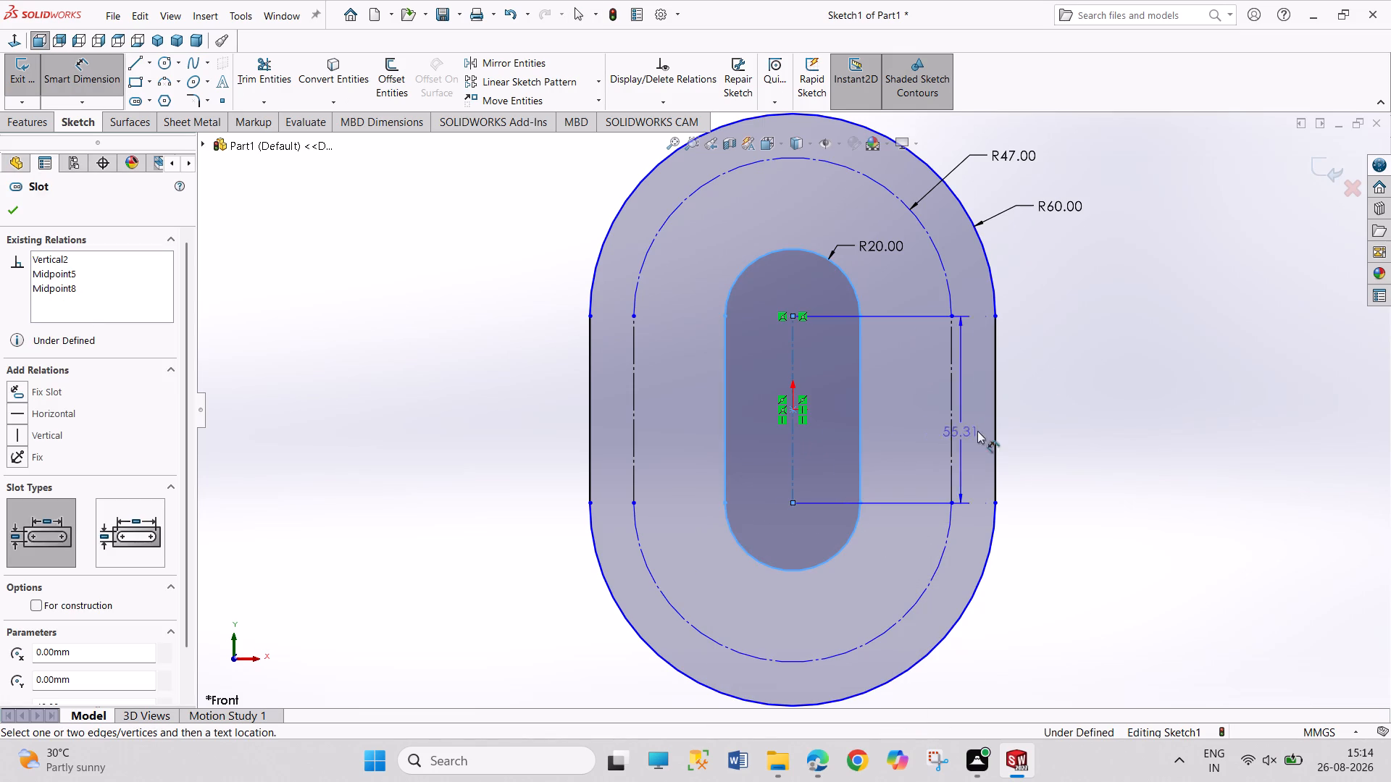
{"action": "left_click", "coordinate": [1040, 431]}
{"action": "type", "text": "36"}
{"action": "key", "text": "Return"}
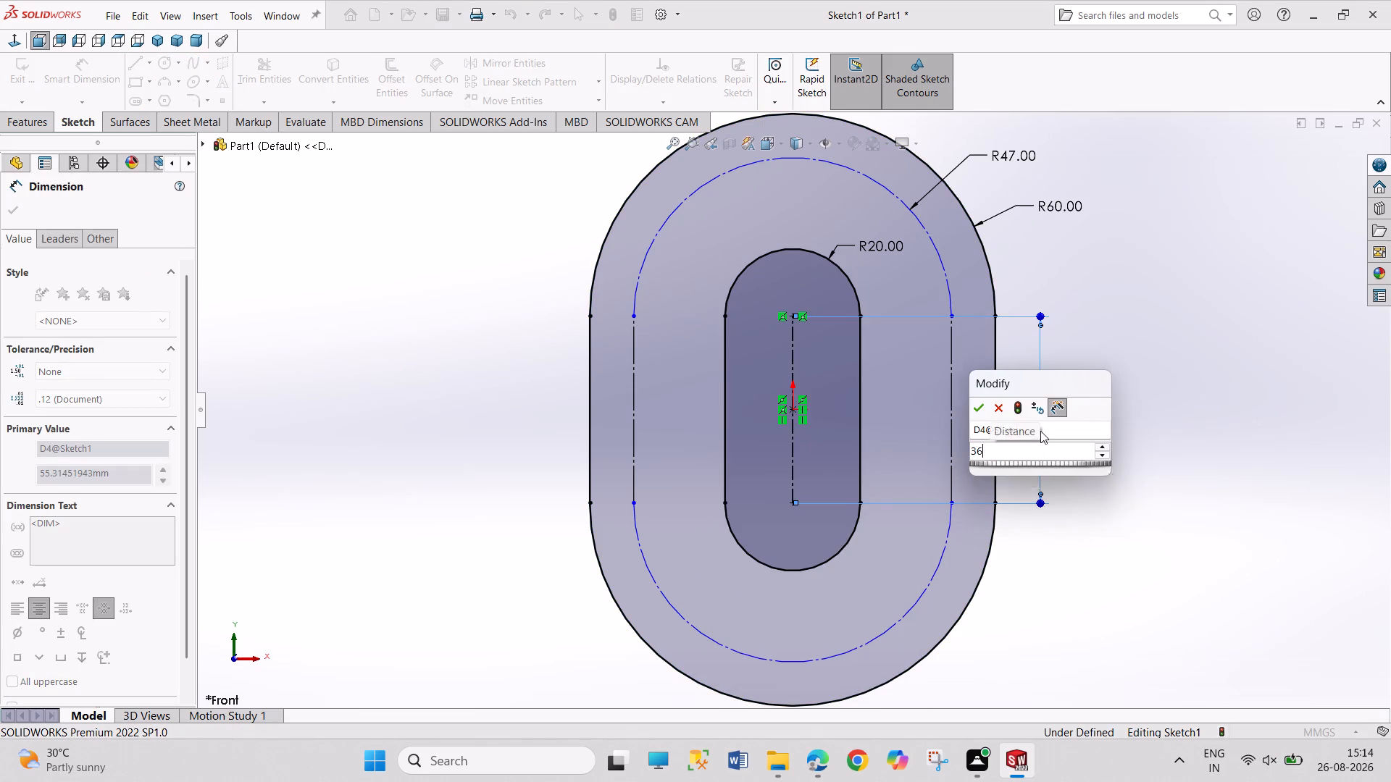
{"action": "right_click", "coordinate": [1116, 317]}
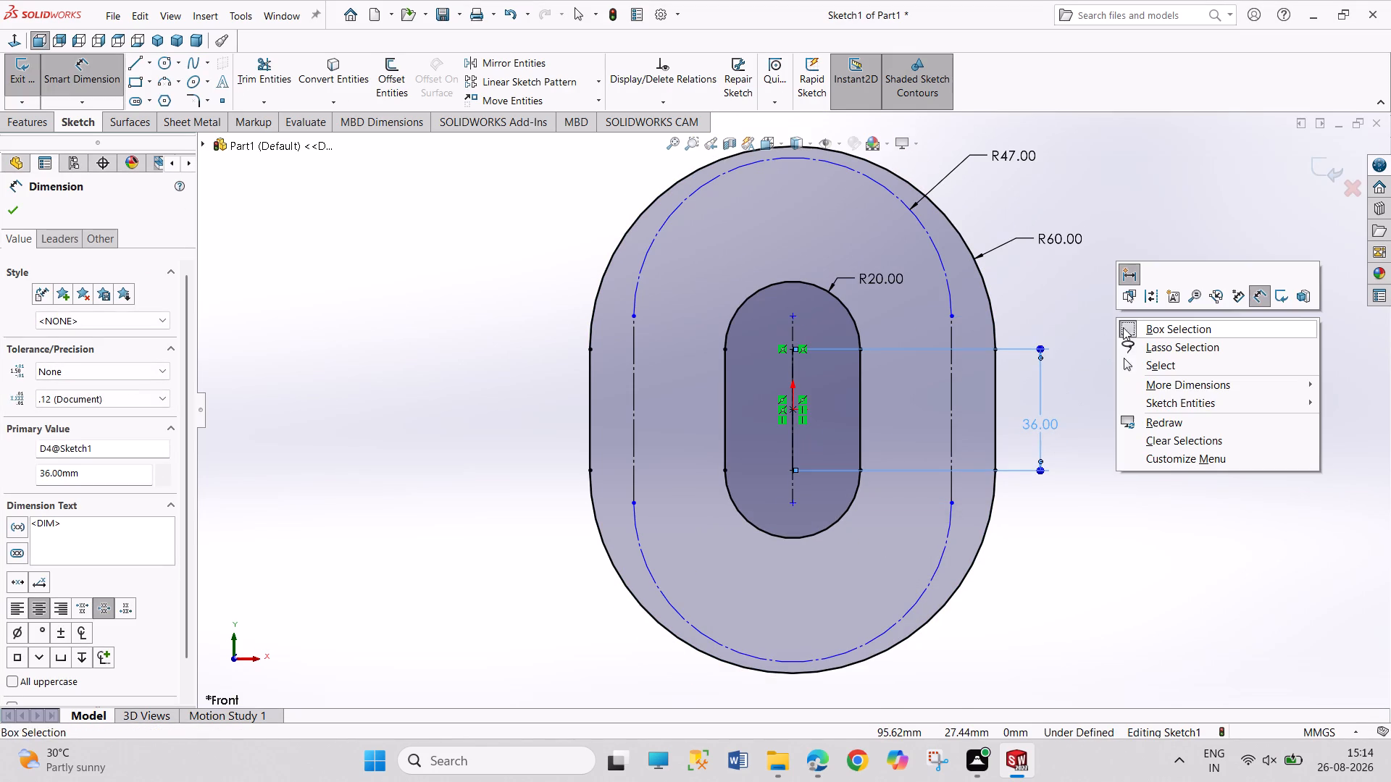
{"action": "left_click", "coordinate": [1137, 366]}
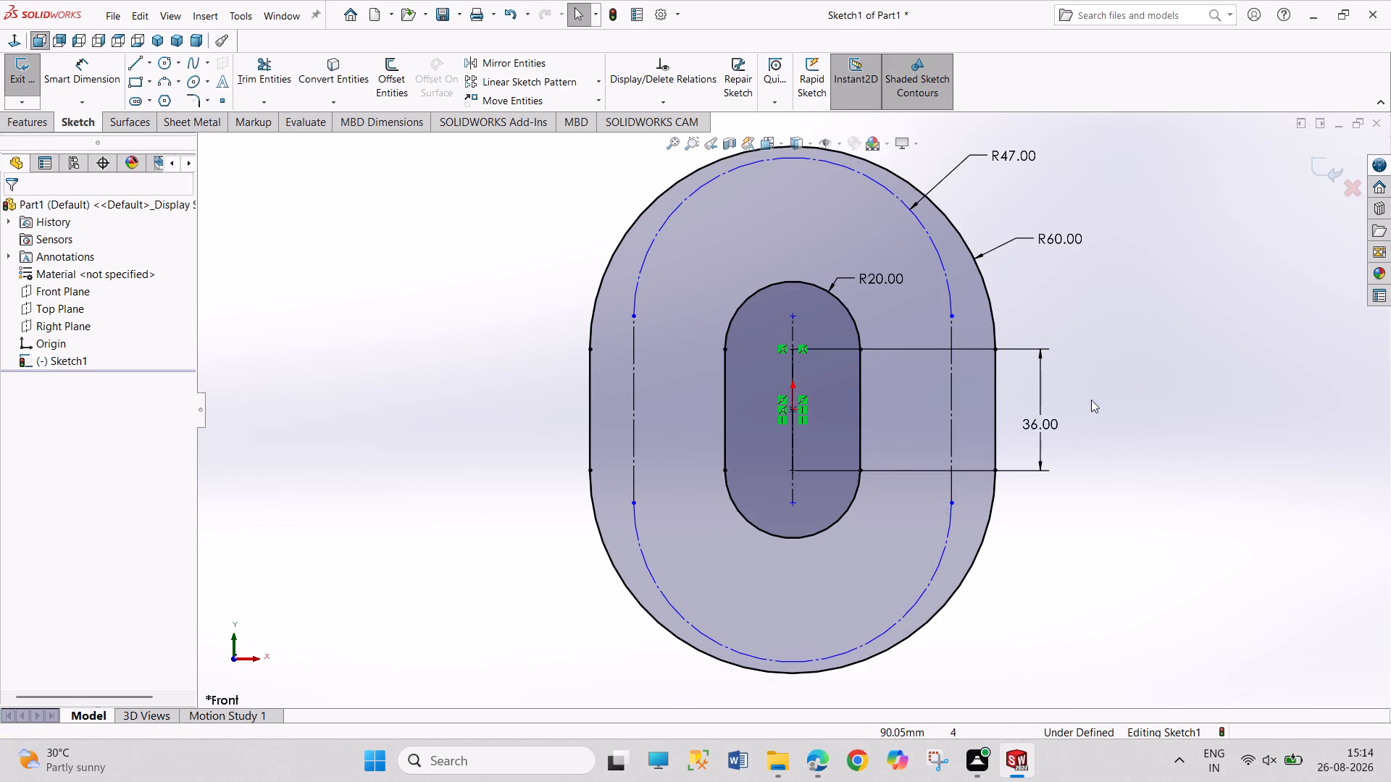
Dimension the vertical distance between the construction slot's two arc centres as 36 mm.
{"action": "right_click_drag", "start_coordinate": [1088, 629], "coordinate": [1044, 431]}
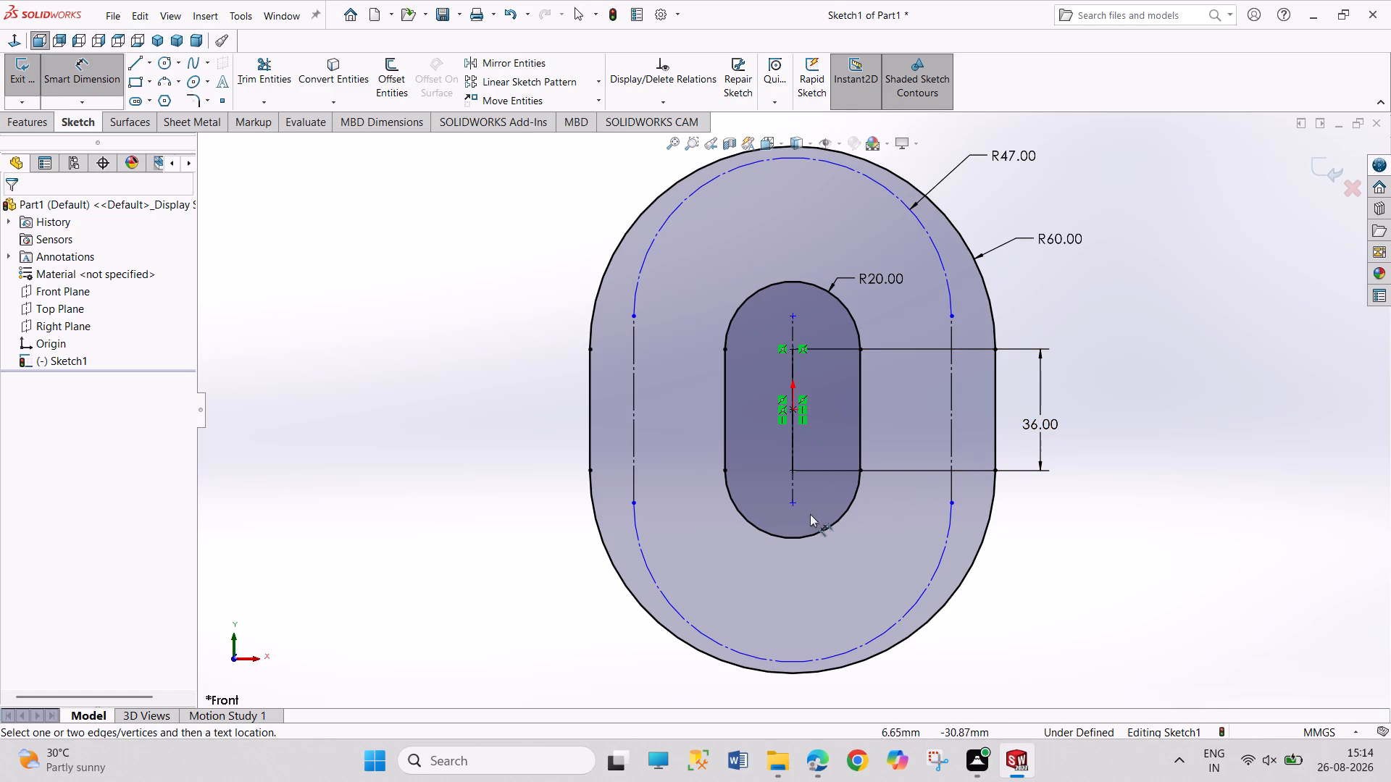
{"action": "left_click", "coordinate": [791, 505]}
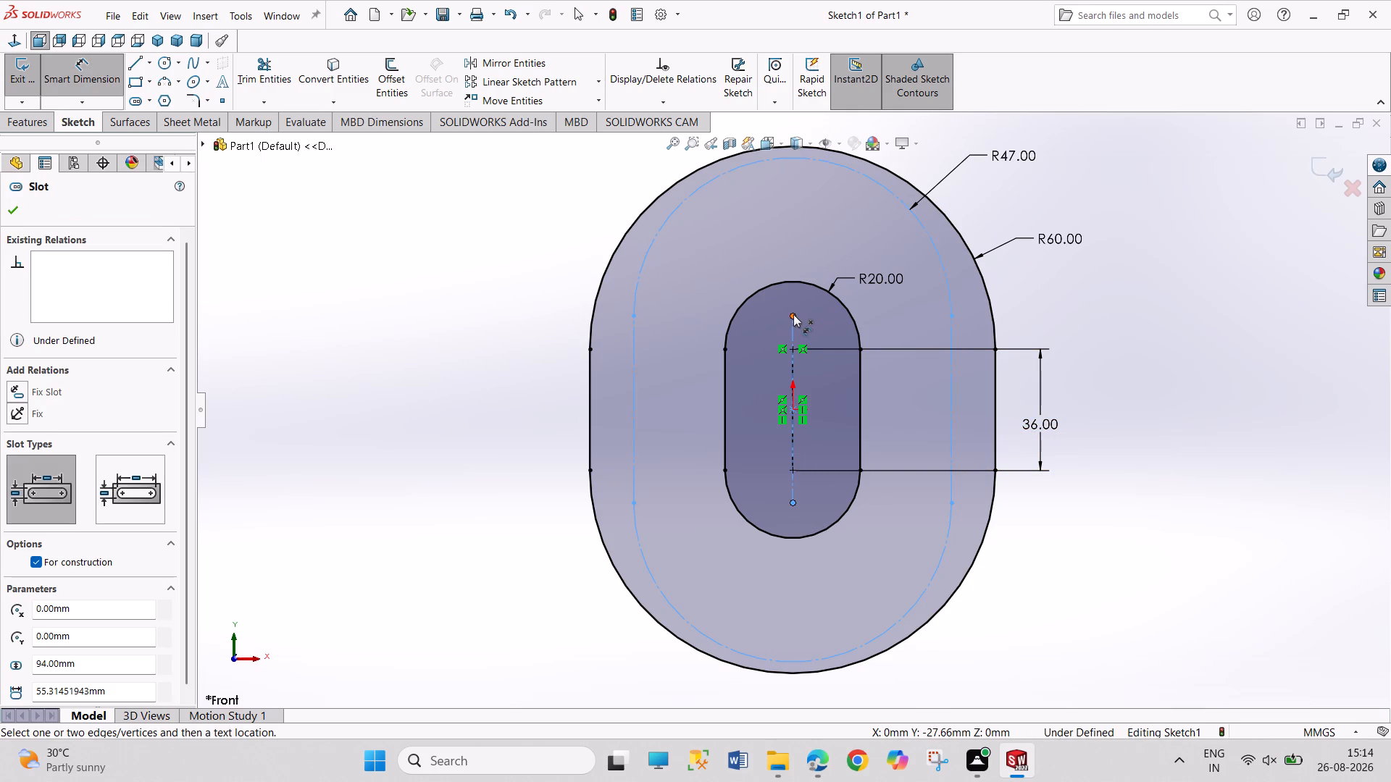
{"action": "left_click", "coordinate": [793, 314]}
{"action": "left_click", "coordinate": [1109, 364]}
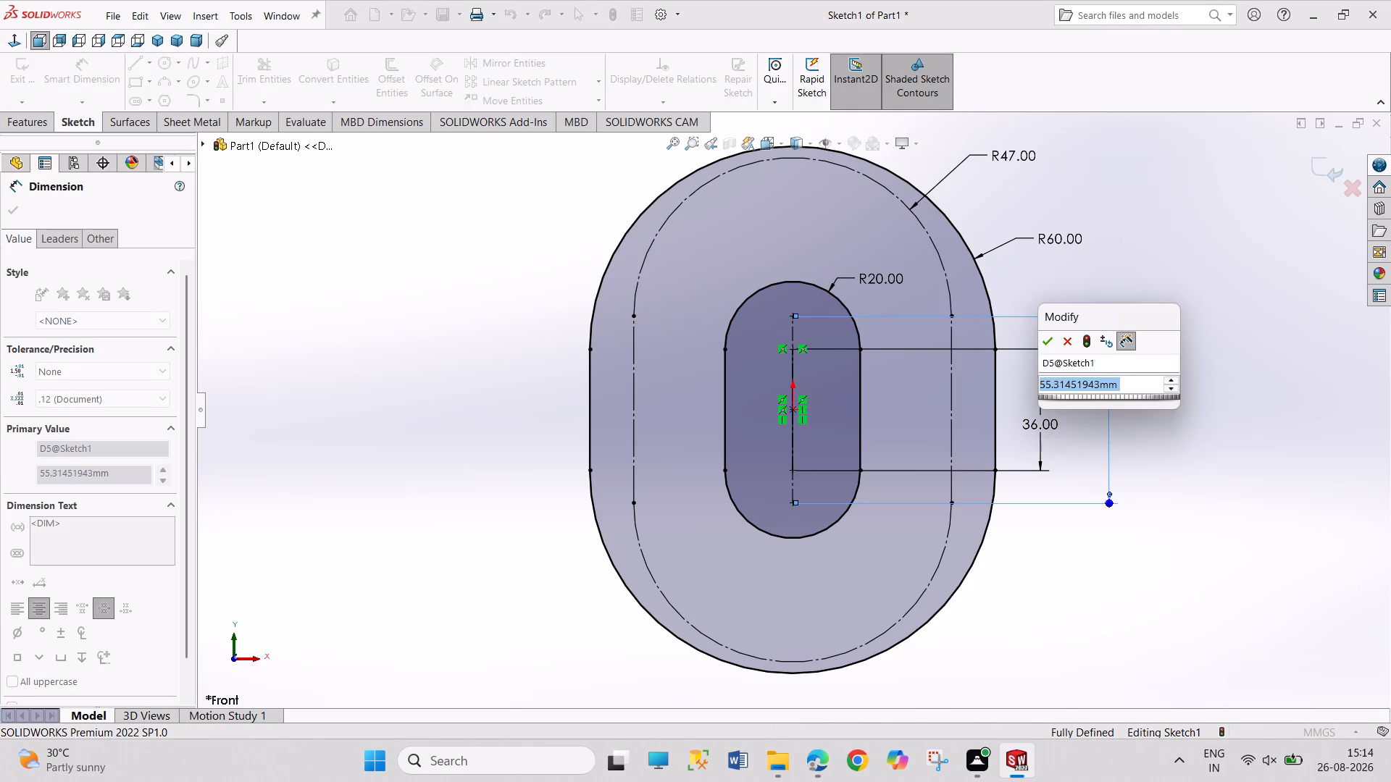
{"action": "type", "text": "36"}
{"action": "key", "text": "Return"}
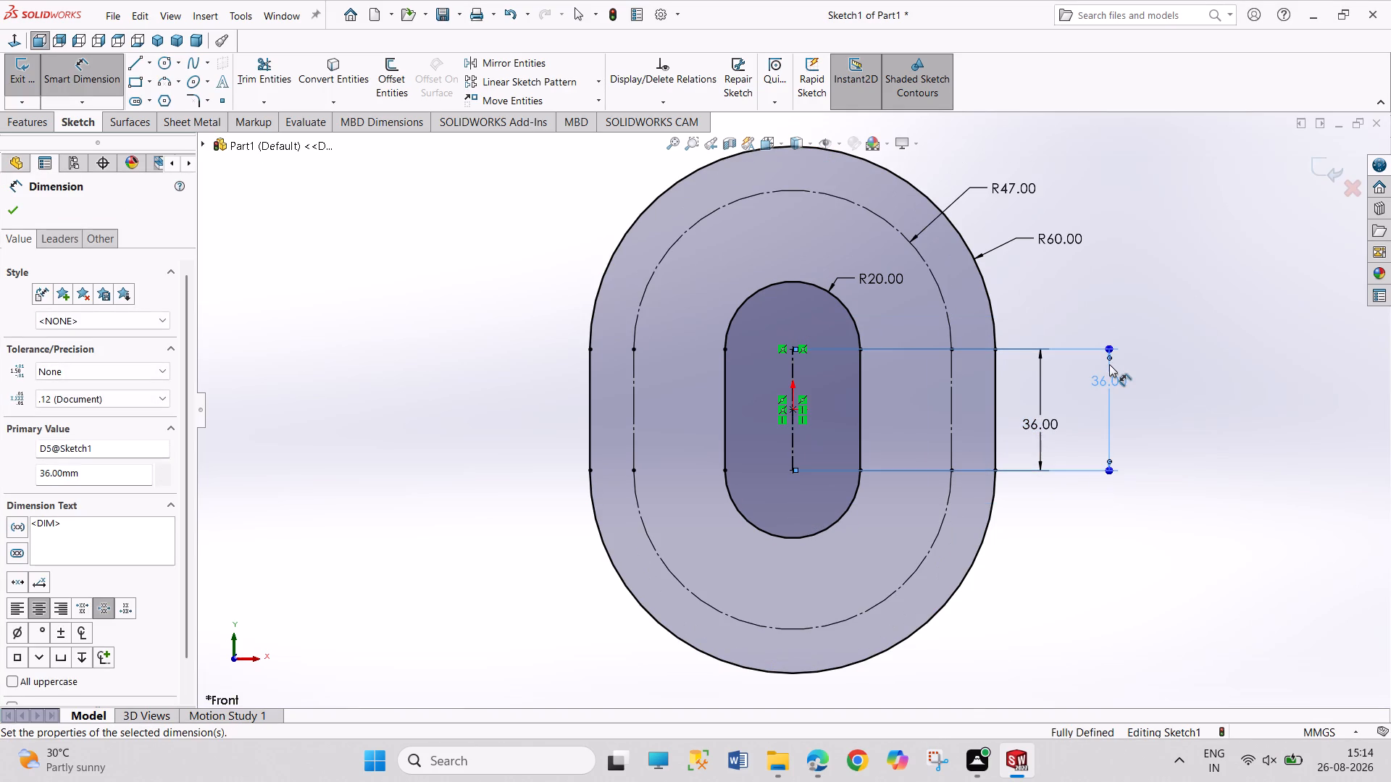
{"action": "right_click", "coordinate": [1174, 335]}
{"action": "left_click", "coordinate": [1195, 379]}
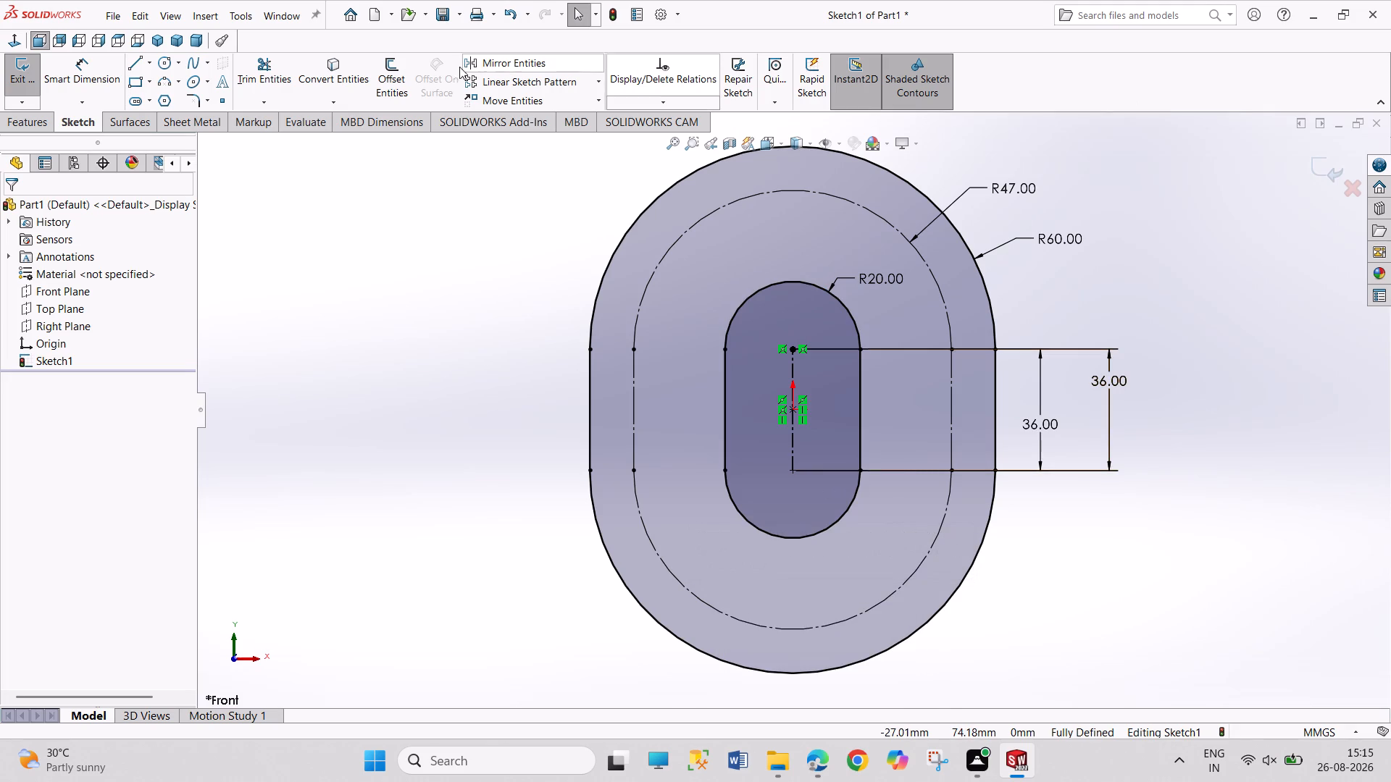
Sketch a circle centred on the lowest point of the construction slot's lower arc and dimension its diameter as 14 mm.
{"action": "left_click", "coordinate": [165, 58]}
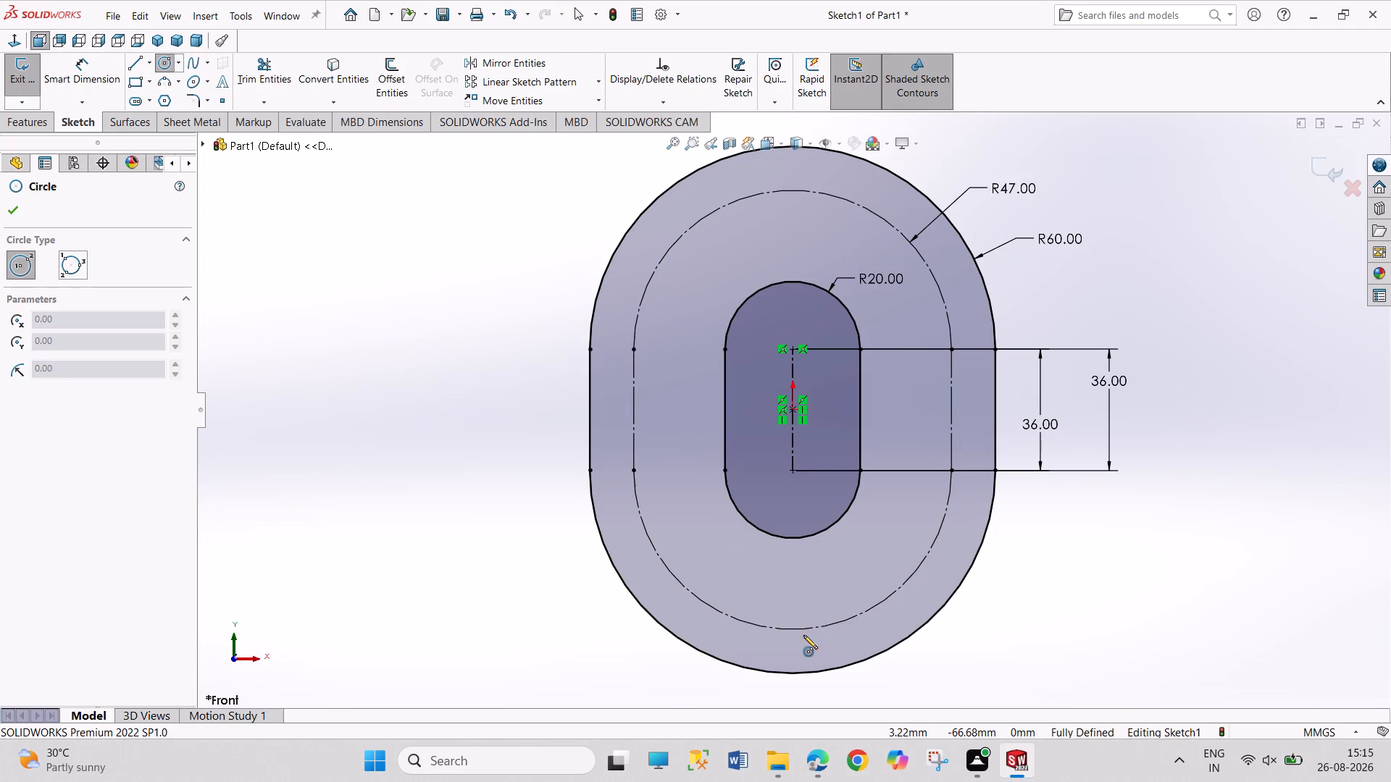
{"action": "left_click", "coordinate": [790, 629]}
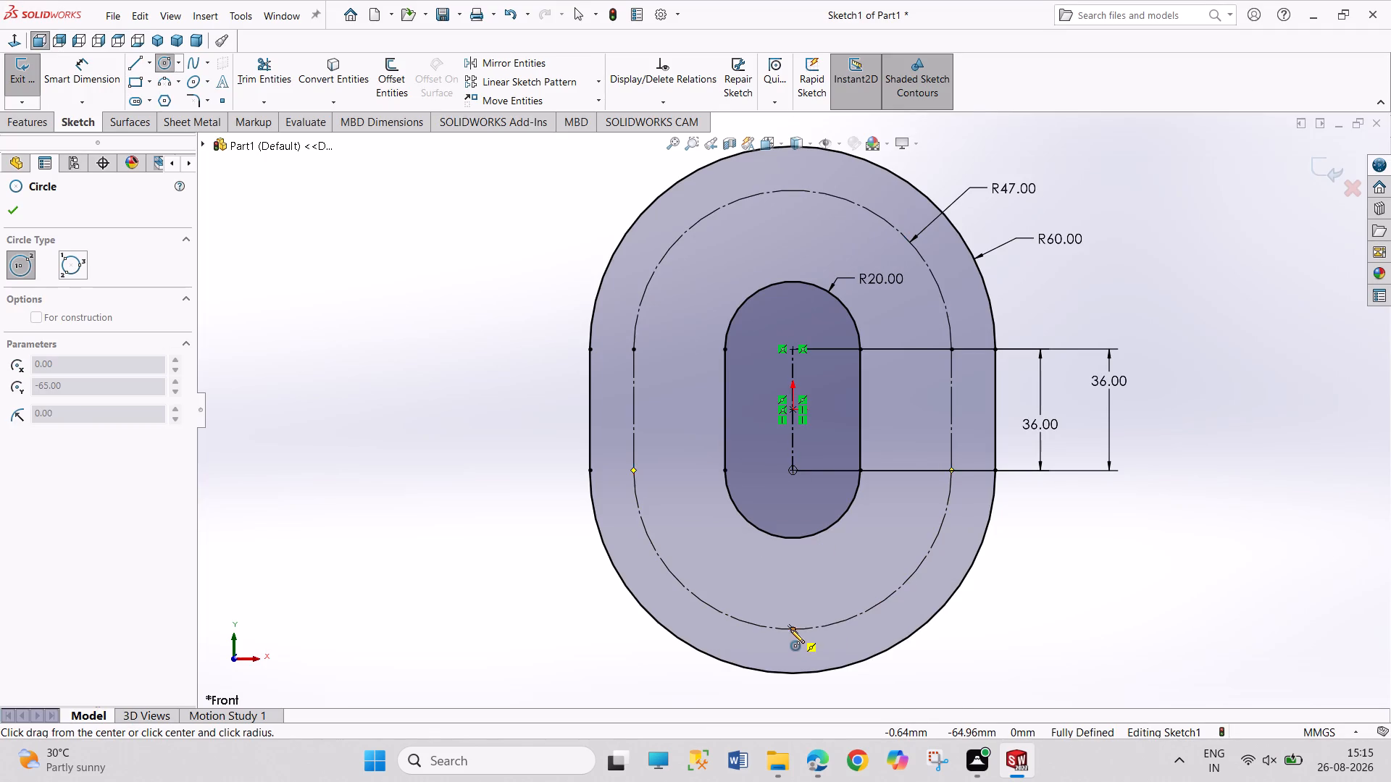
{"action": "left_click", "coordinate": [805, 647]}
{"action": "right_click_drag", "start_coordinate": [994, 687], "coordinate": [994, 678]}
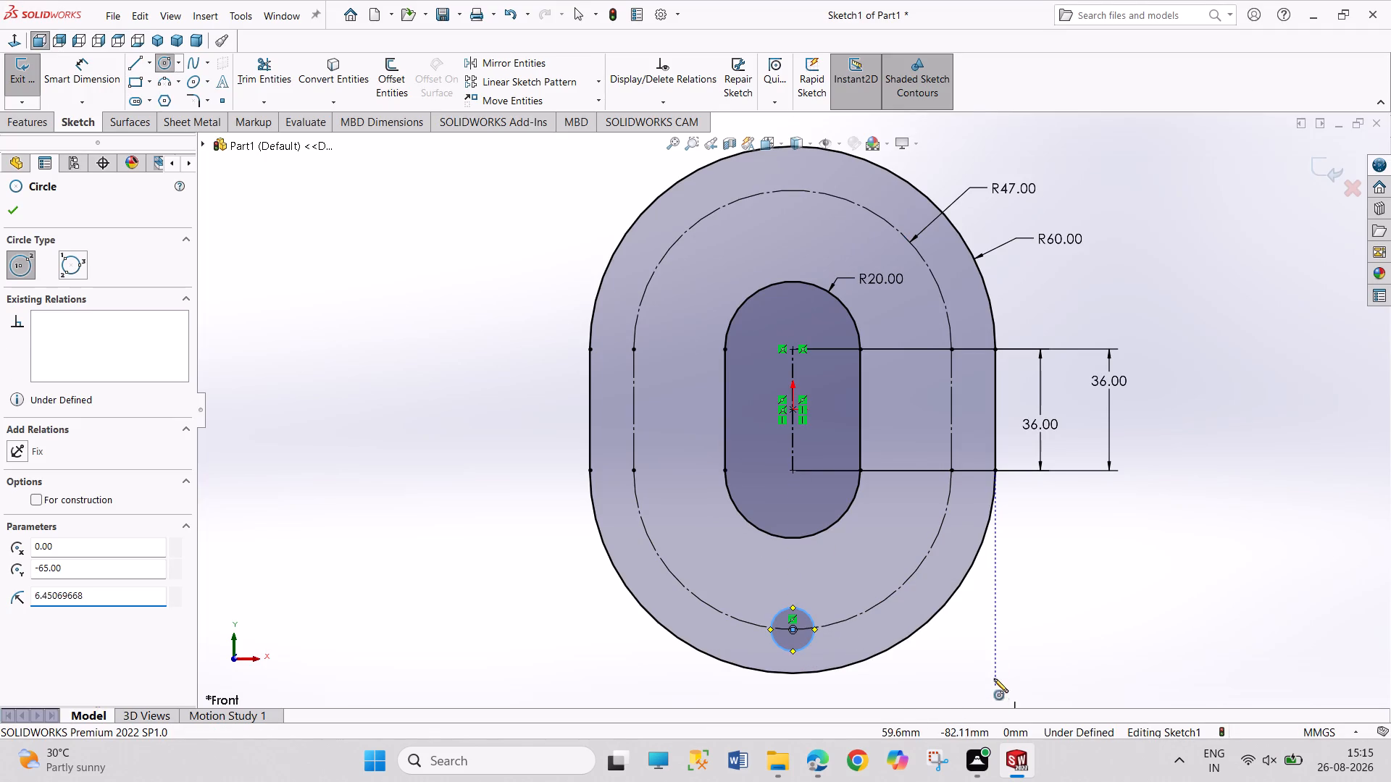
{"action": "right_click_drag", "start_coordinate": [994, 678], "coordinate": [972, 528]}
{"action": "left_click", "coordinate": [814, 617]}
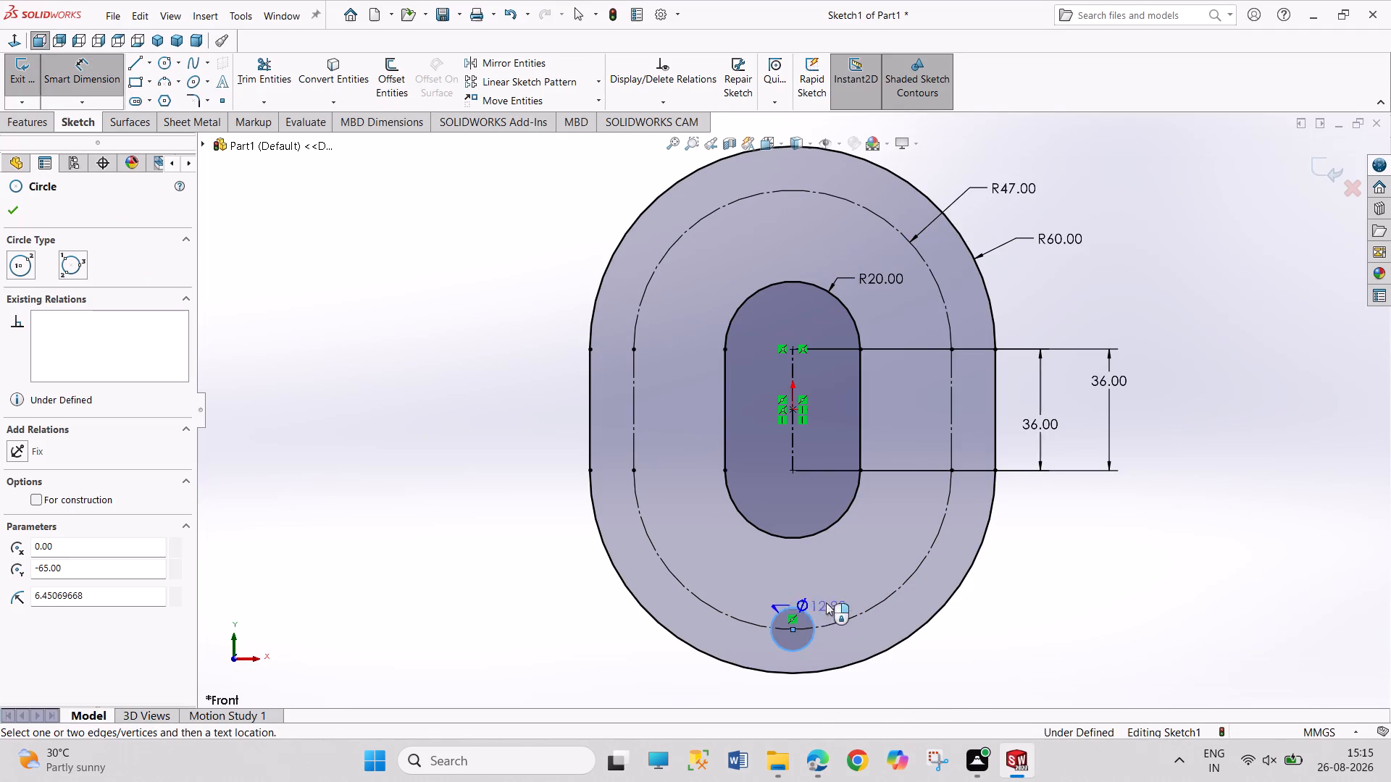
{"action": "left_click", "coordinate": [868, 586]}
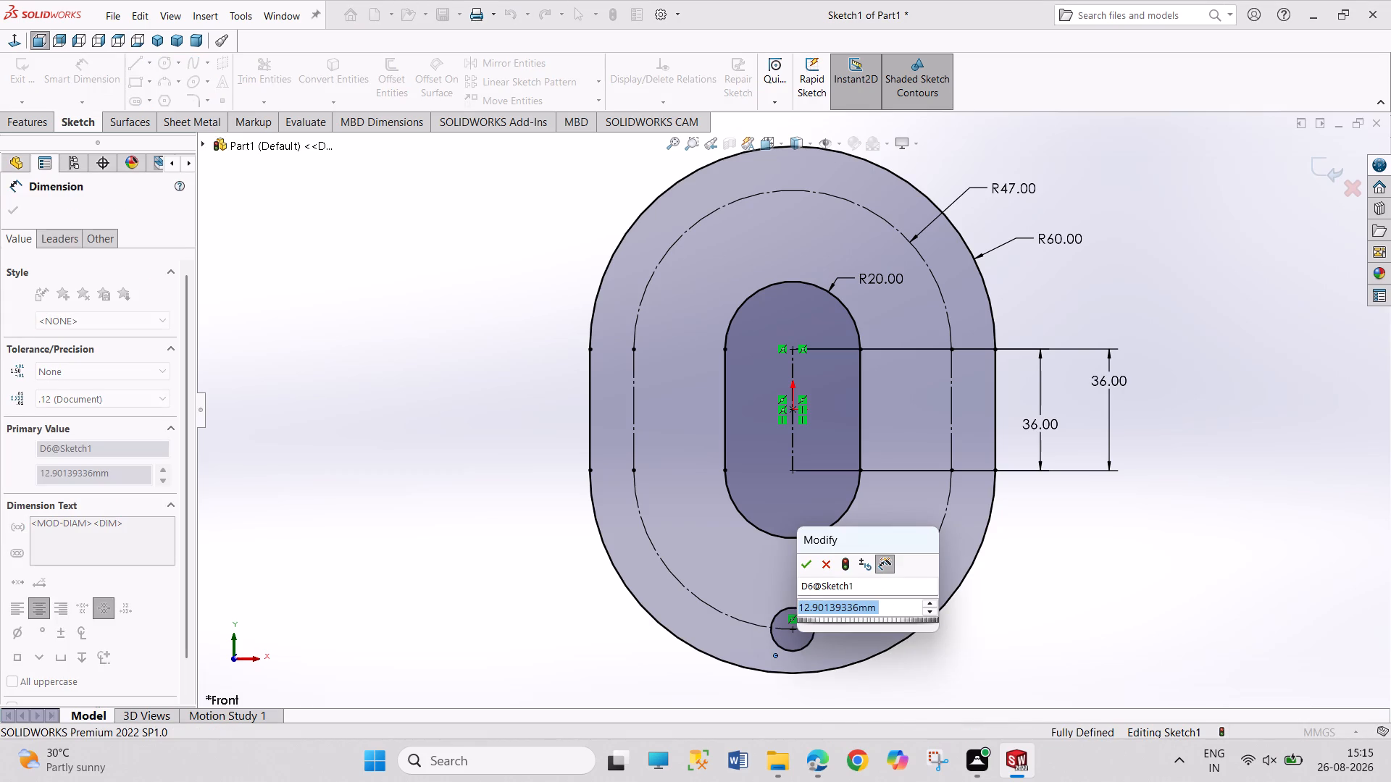
{"action": "type", "text": "14"}
{"action": "key", "text": "Return"}
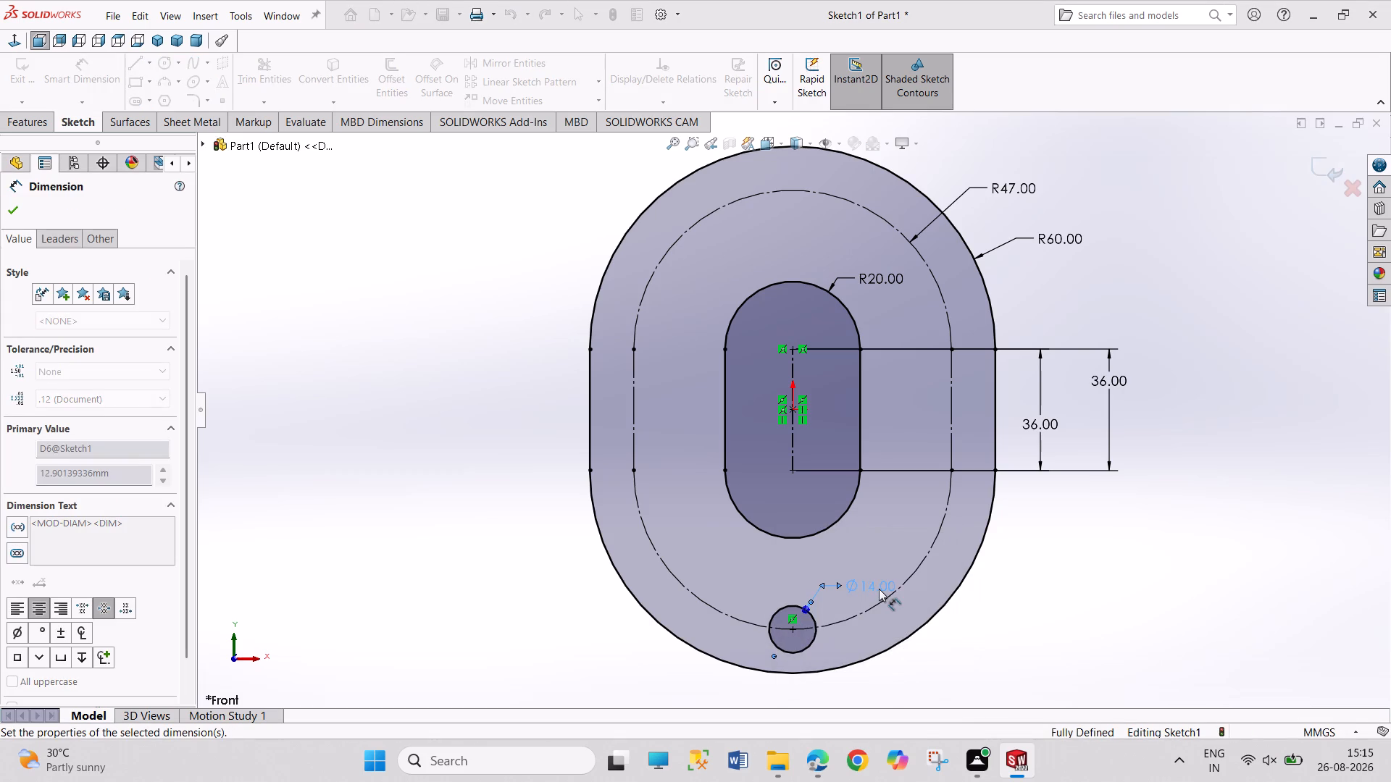
{"action": "right_click", "coordinate": [1088, 560]}
{"action": "left_click", "coordinate": [1119, 607]}
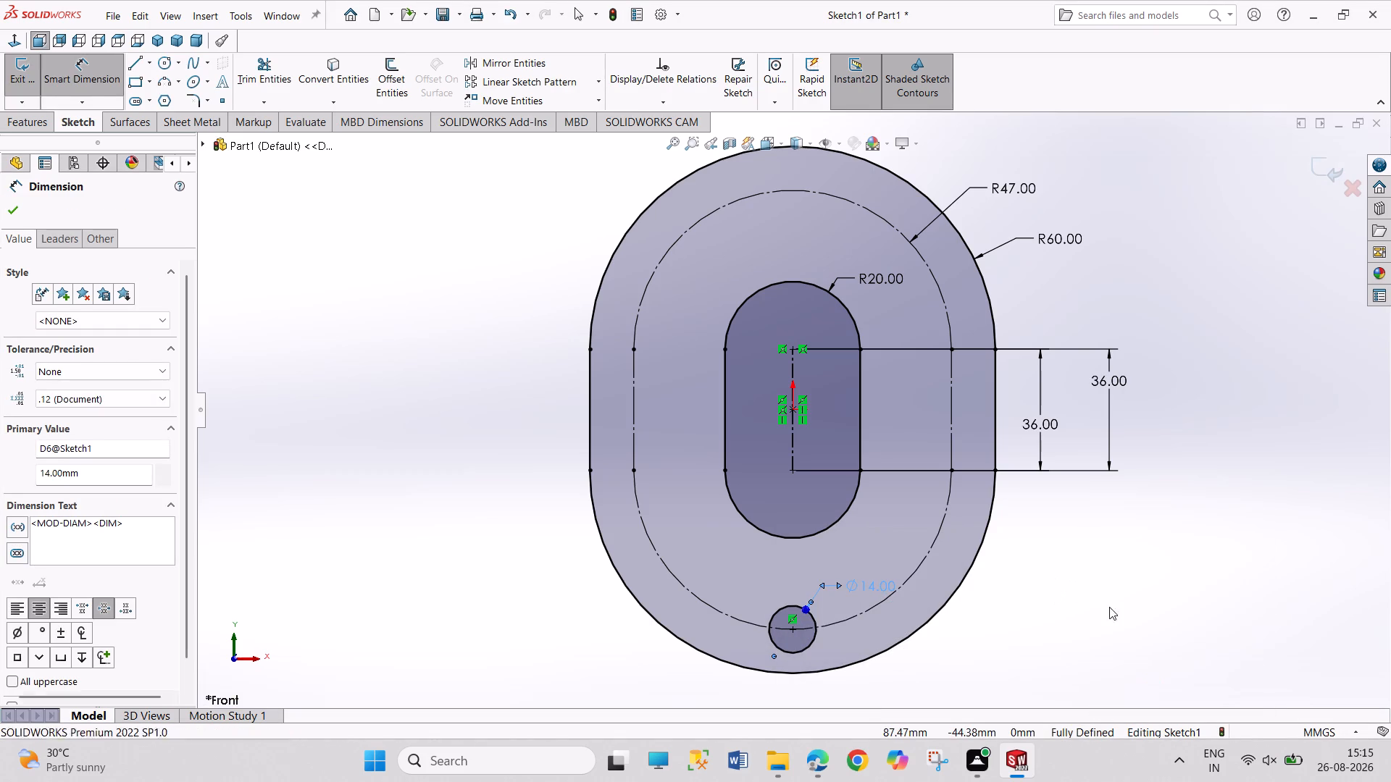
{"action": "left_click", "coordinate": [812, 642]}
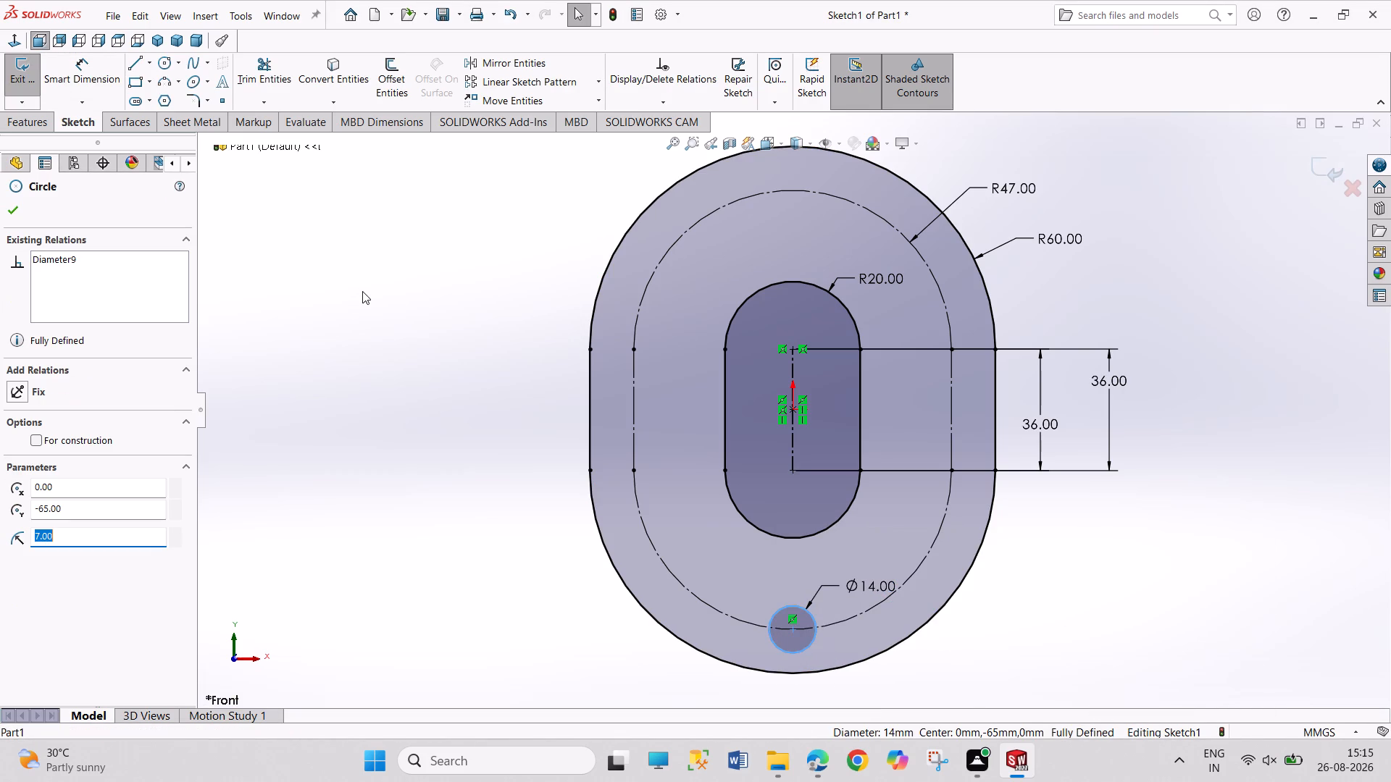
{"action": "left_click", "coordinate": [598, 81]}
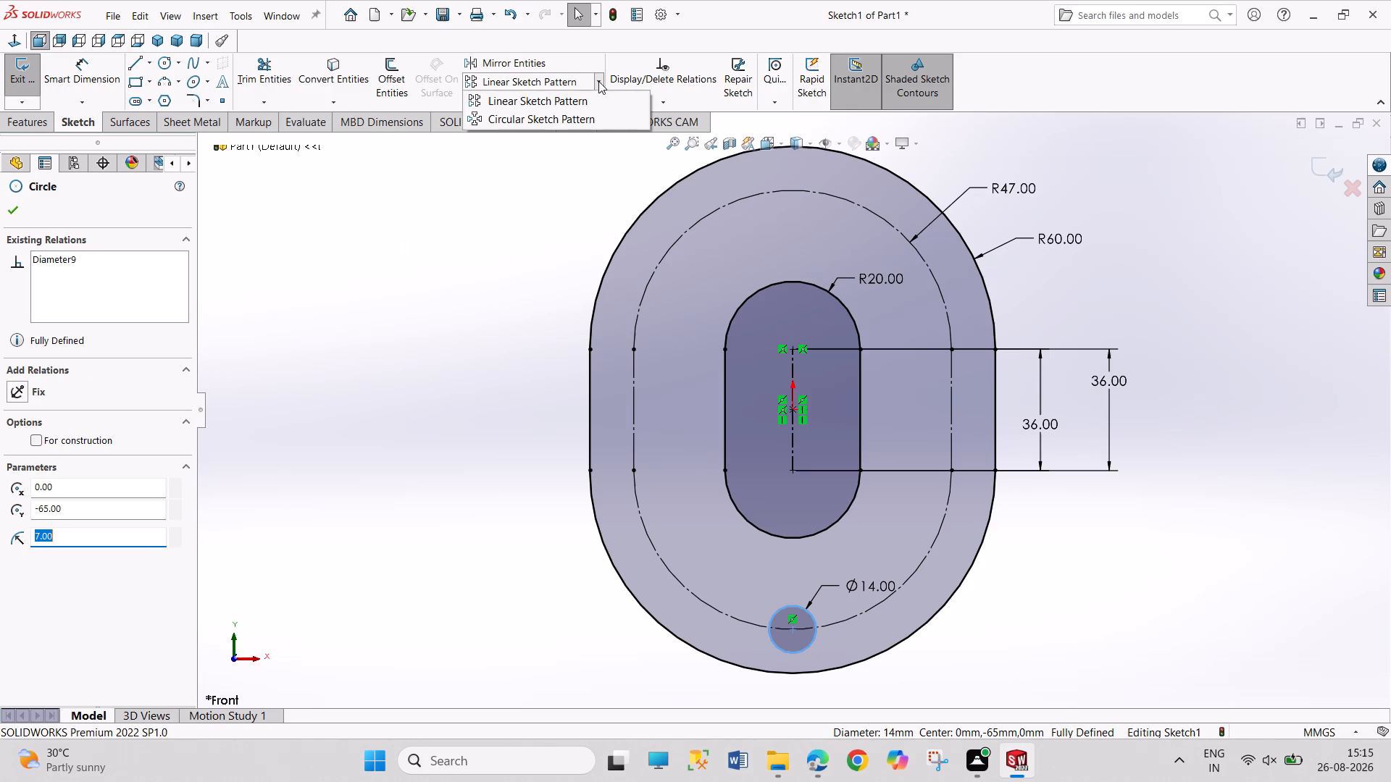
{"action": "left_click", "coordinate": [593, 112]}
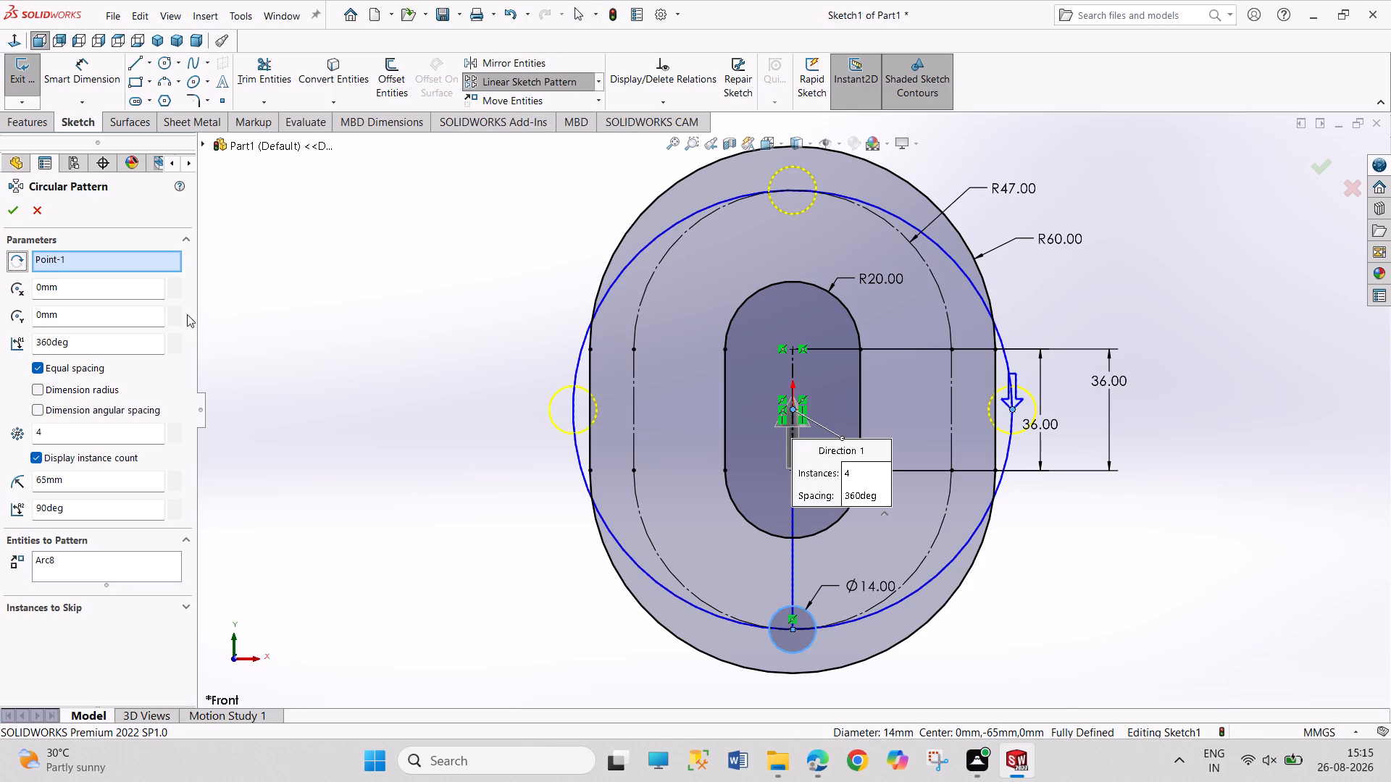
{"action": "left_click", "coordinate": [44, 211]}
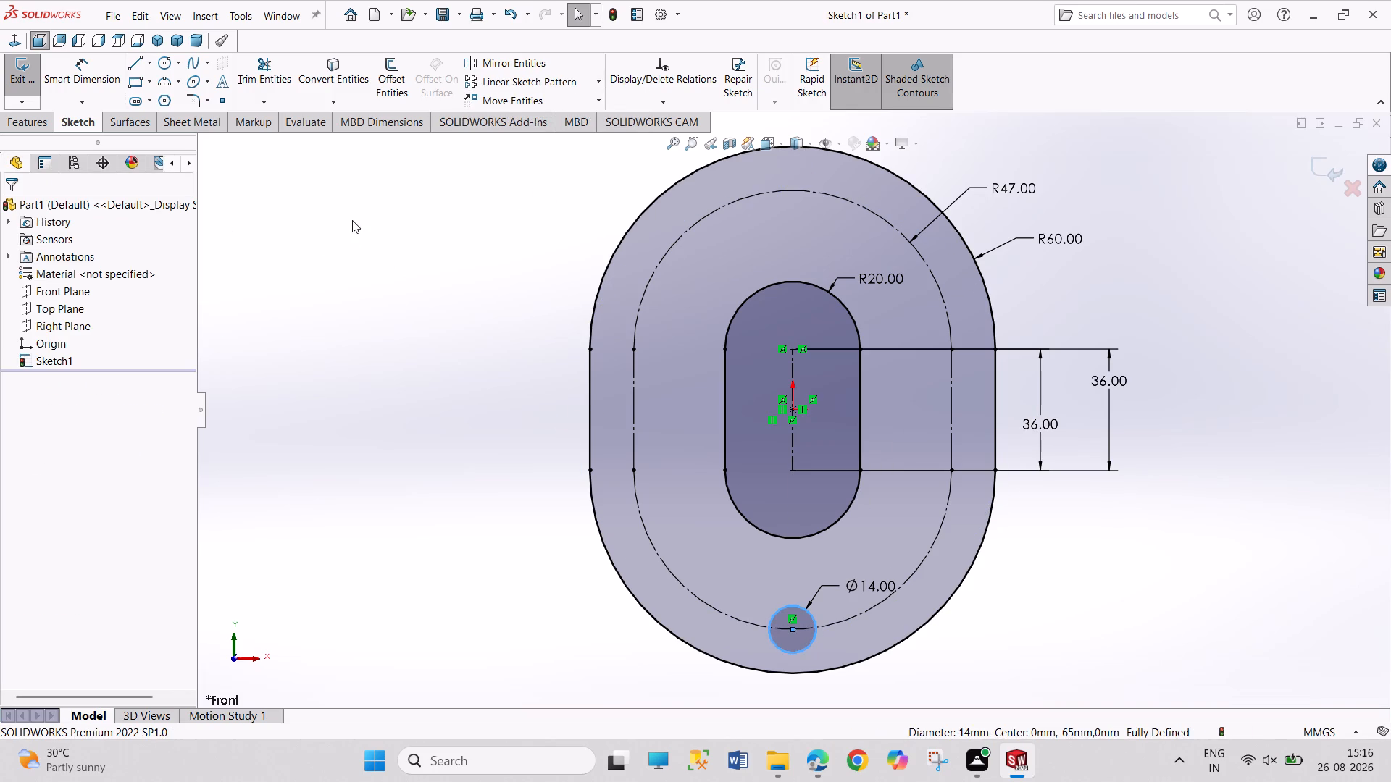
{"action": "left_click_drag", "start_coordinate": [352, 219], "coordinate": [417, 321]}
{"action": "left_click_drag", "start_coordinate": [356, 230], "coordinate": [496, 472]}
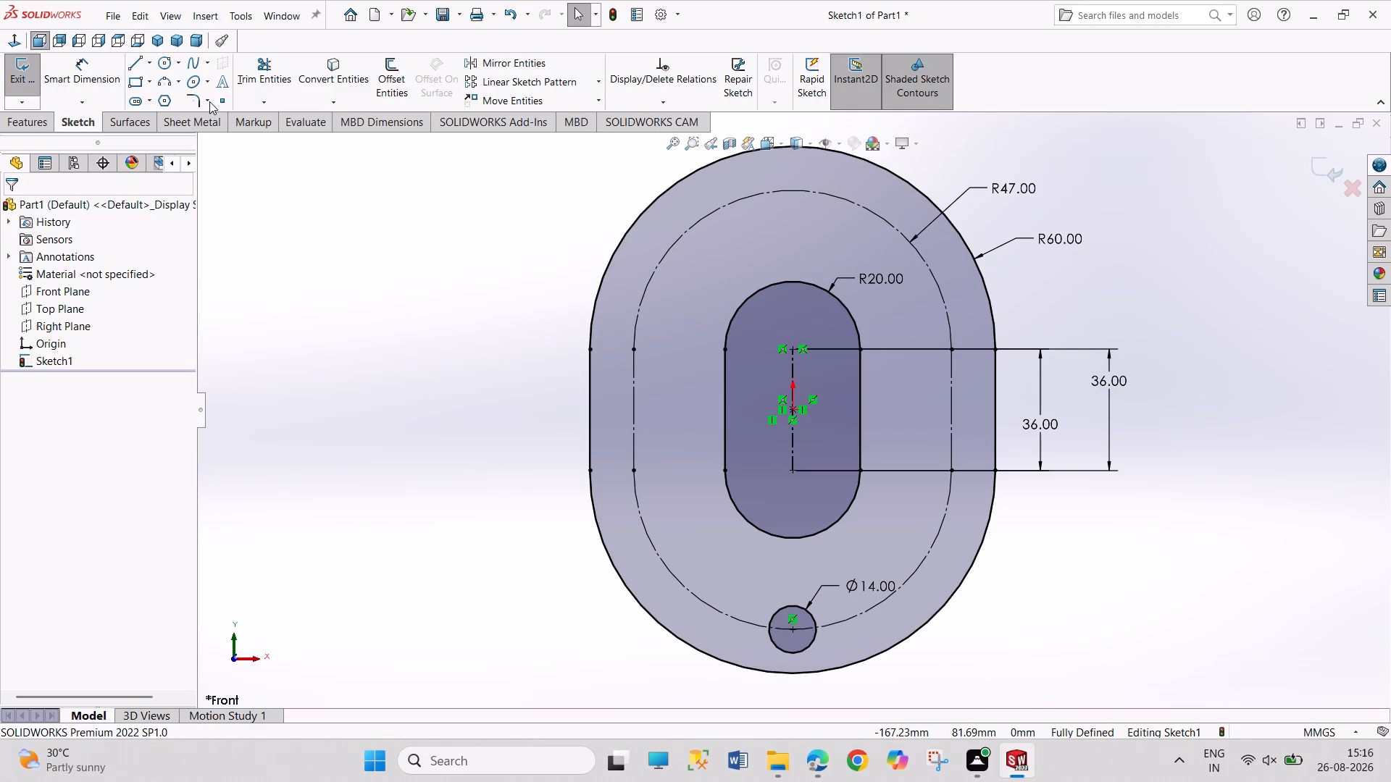
Sketch five more bolt-hole circles, roughly 6 to 7 mm radius, at the construction slot's four arc endpoints and its topmost point.
{"action": "left_click", "coordinate": [167, 61]}
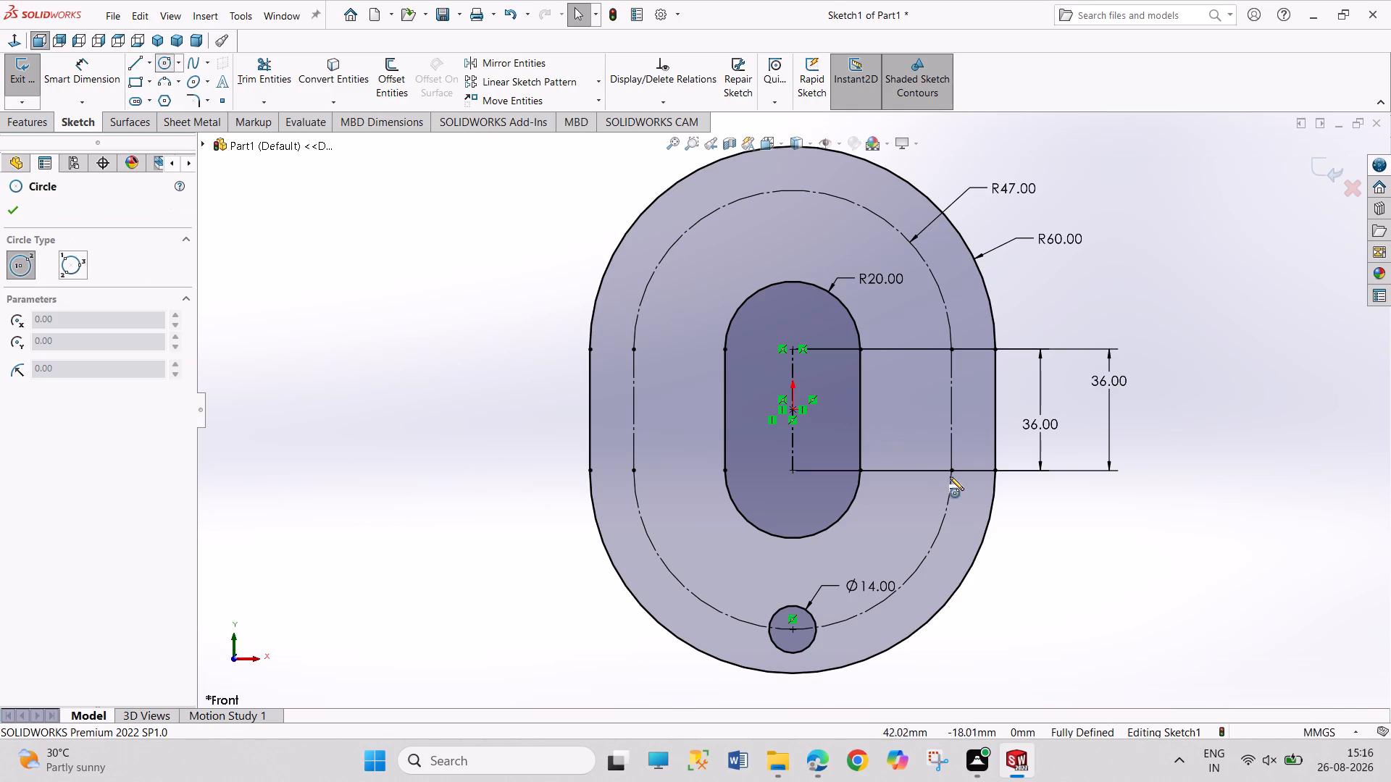
{"action": "left_click", "coordinate": [949, 469]}
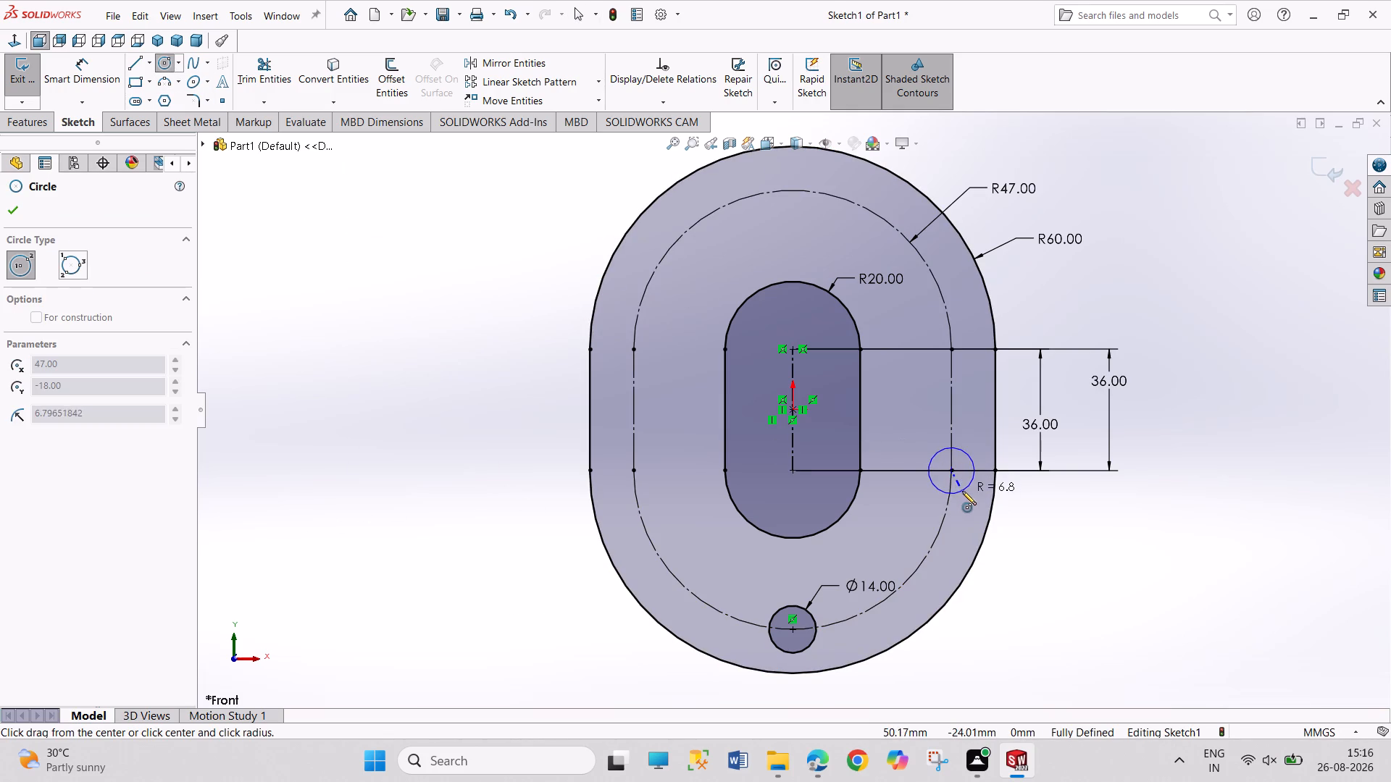
{"action": "left_click", "coordinate": [962, 491]}
{"action": "left_click", "coordinate": [633, 470]}
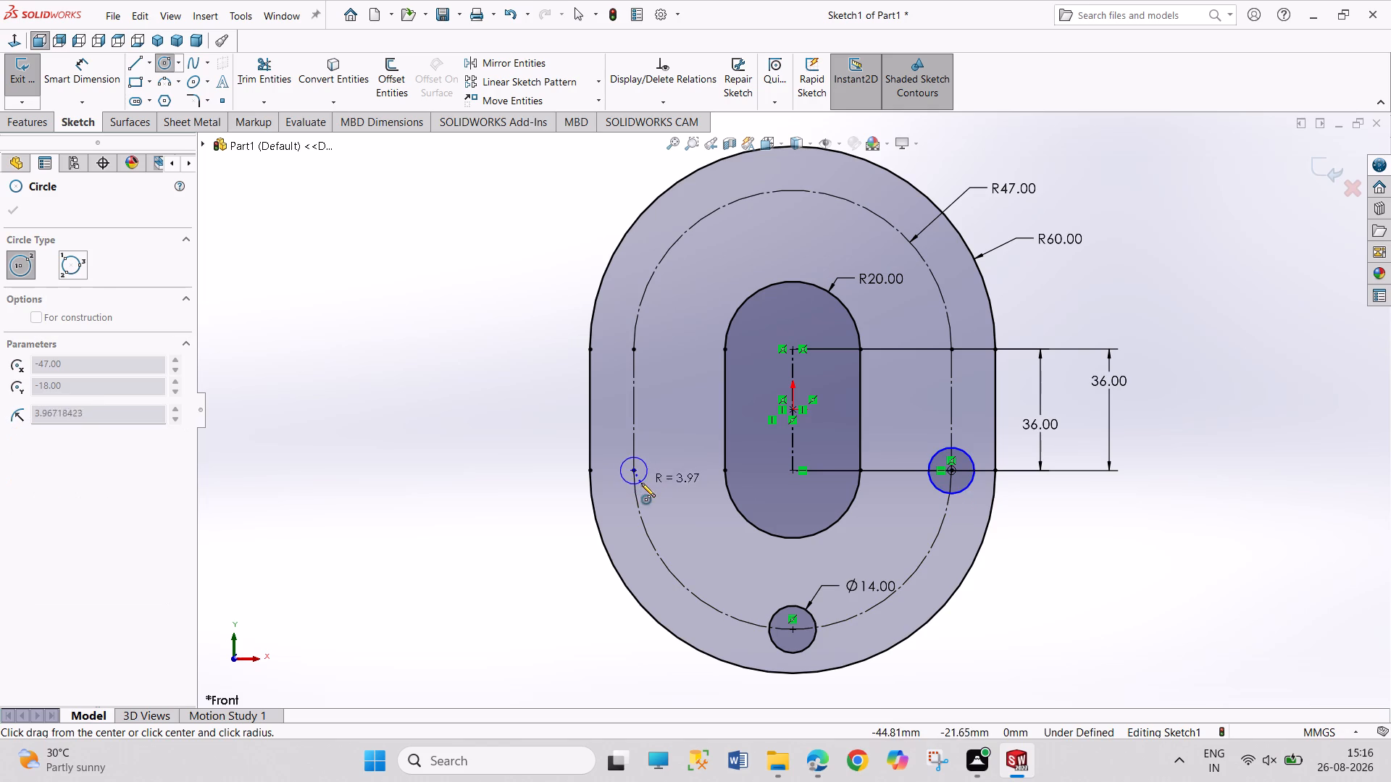
{"action": "left_click", "coordinate": [647, 489]}
{"action": "left_click", "coordinate": [632, 349]}
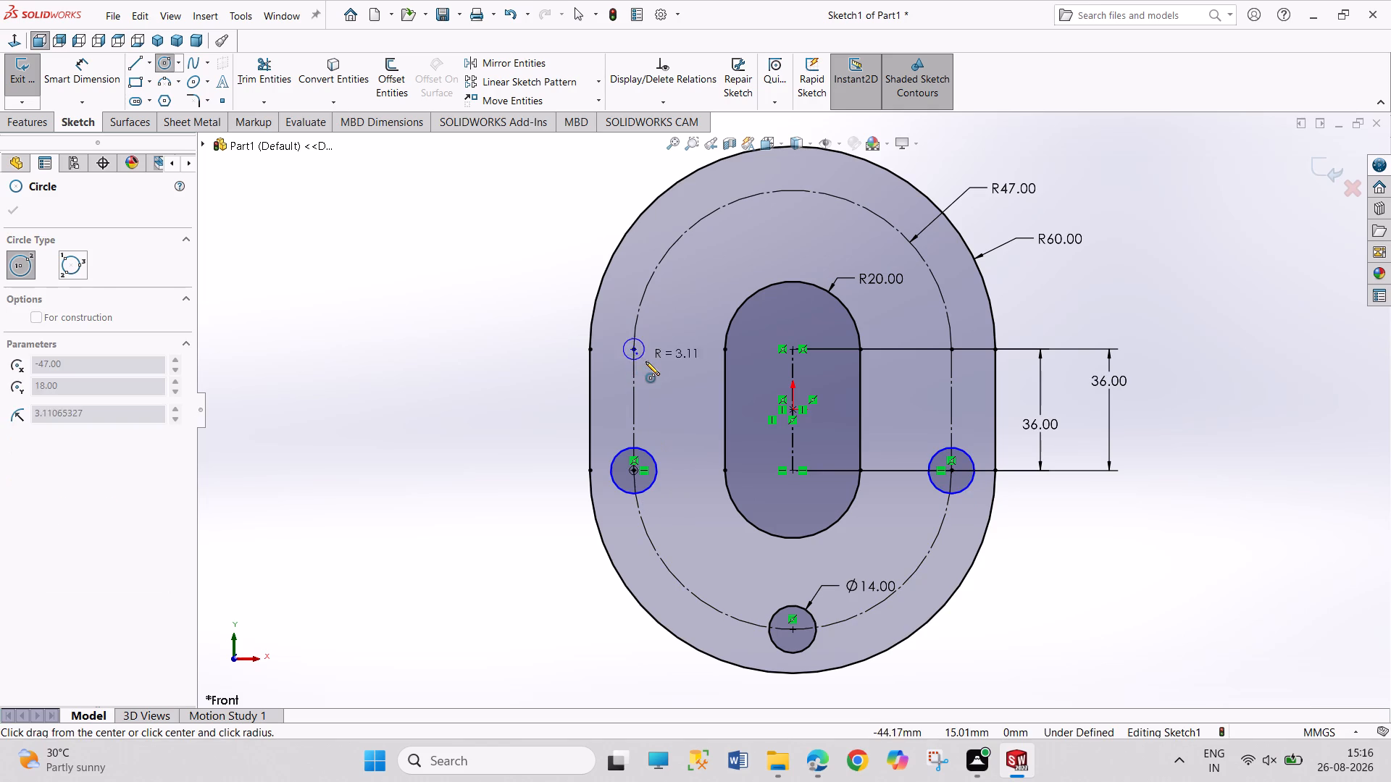
{"action": "left_click", "coordinate": [649, 363]}
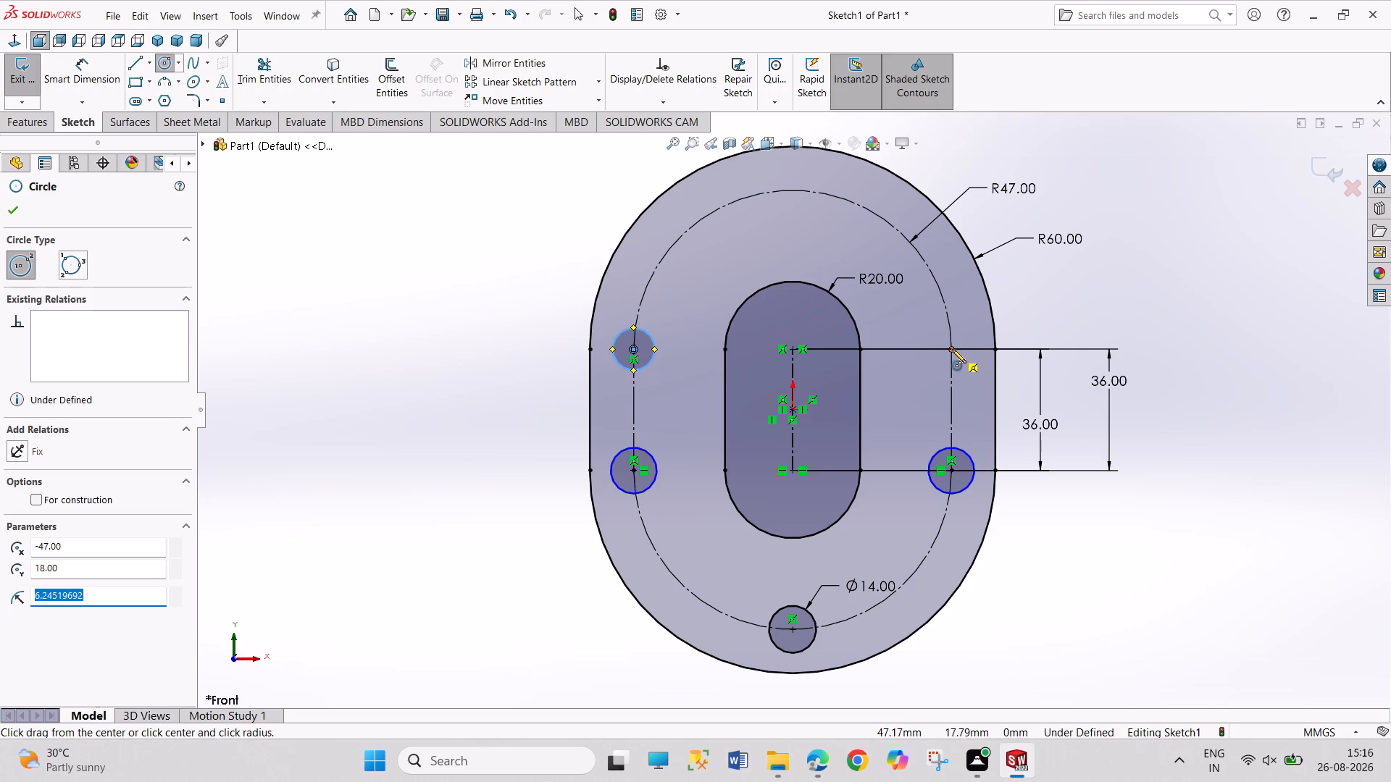
{"action": "left_click", "coordinate": [952, 349]}
{"action": "left_click", "coordinate": [963, 365]}
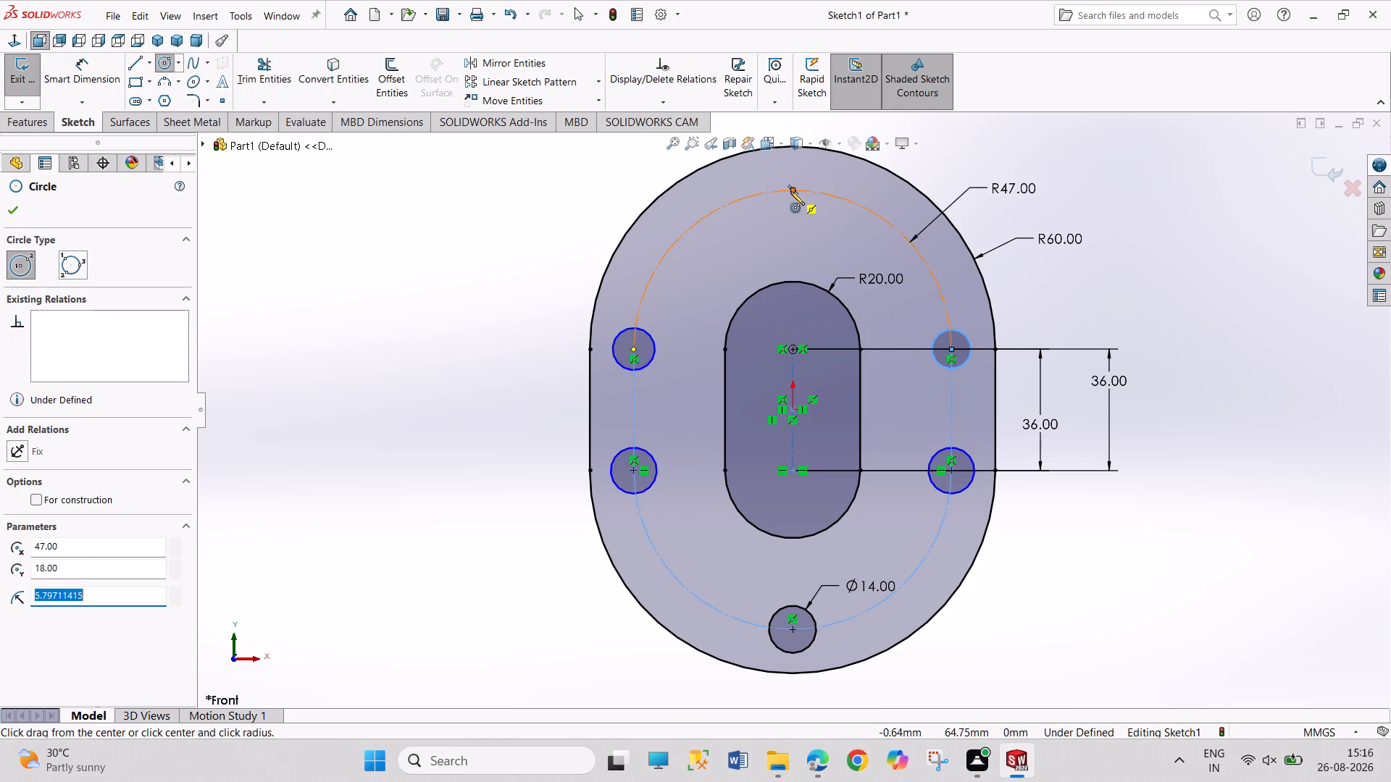
{"action": "left_click", "coordinate": [790, 191]}
{"action": "left_click", "coordinate": [800, 209]}
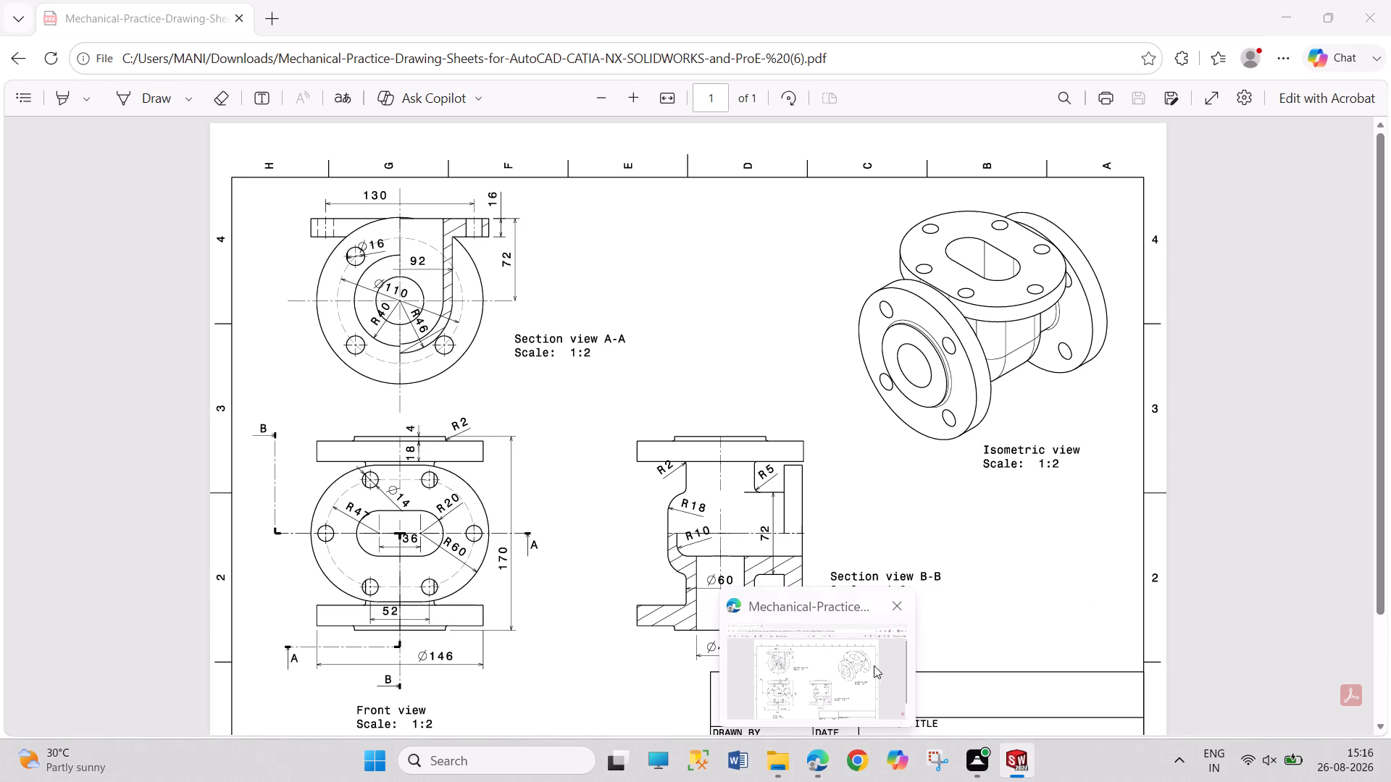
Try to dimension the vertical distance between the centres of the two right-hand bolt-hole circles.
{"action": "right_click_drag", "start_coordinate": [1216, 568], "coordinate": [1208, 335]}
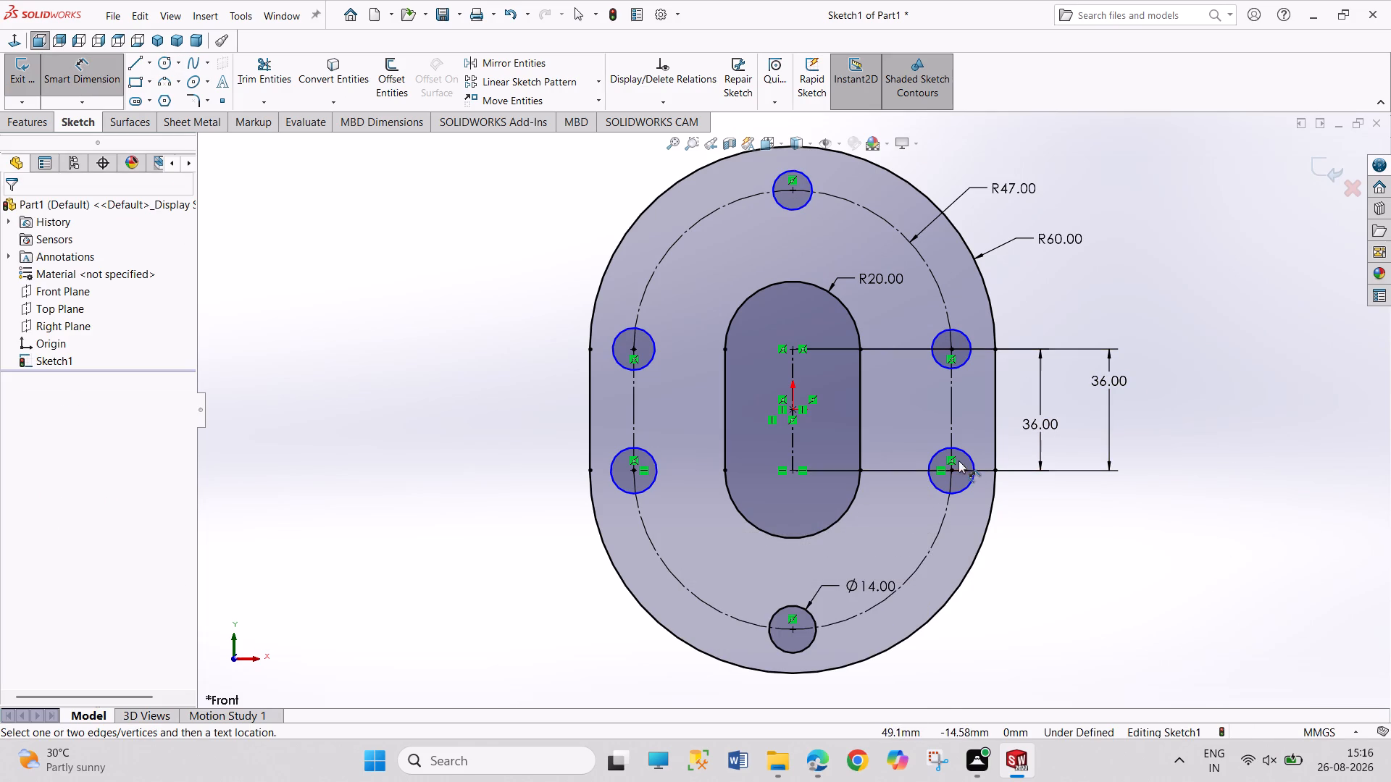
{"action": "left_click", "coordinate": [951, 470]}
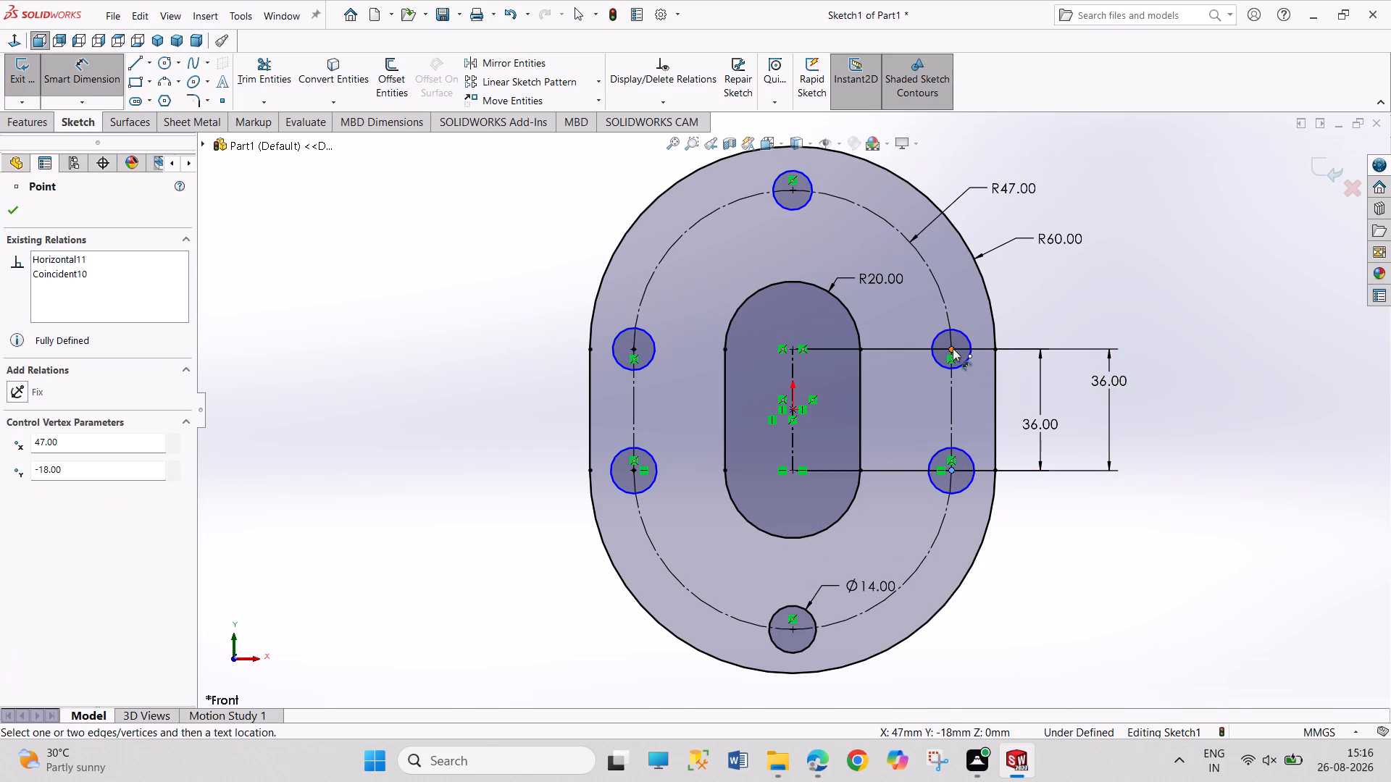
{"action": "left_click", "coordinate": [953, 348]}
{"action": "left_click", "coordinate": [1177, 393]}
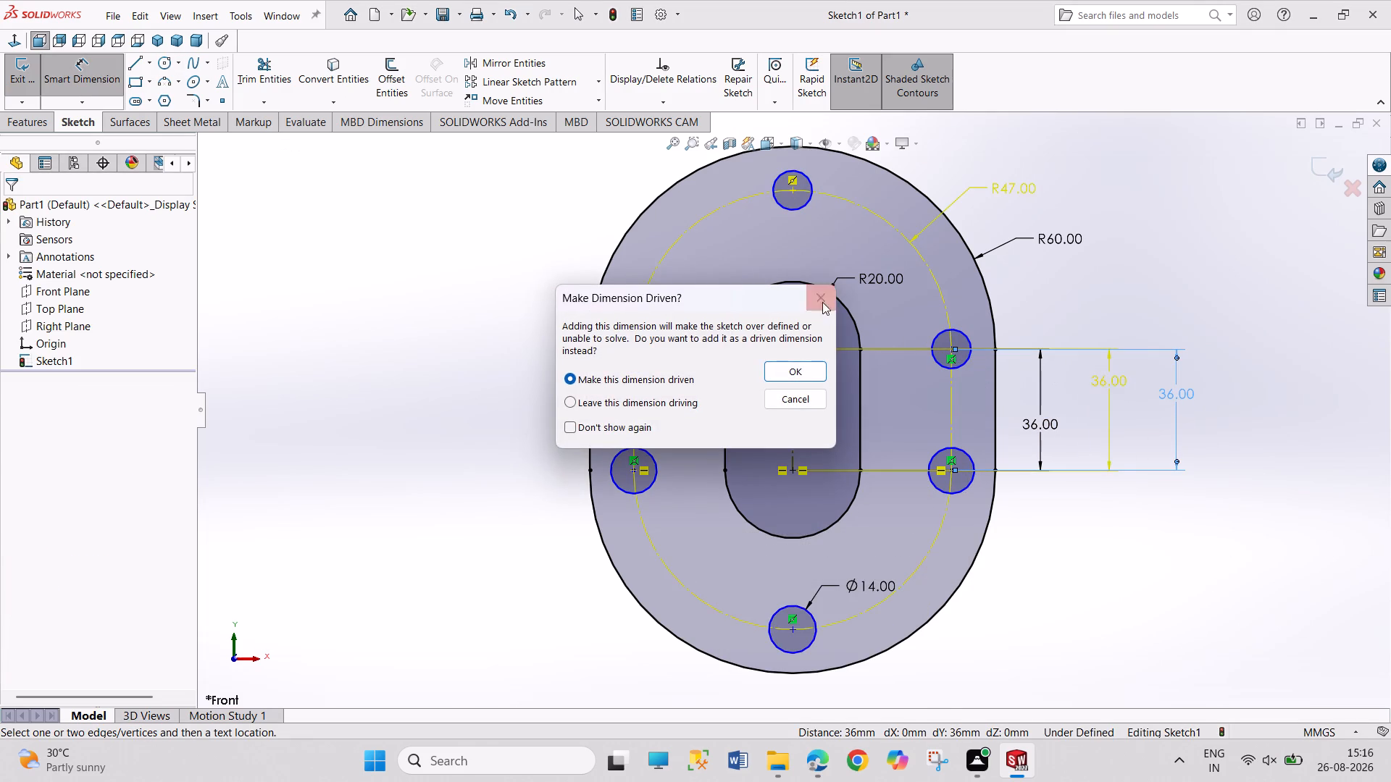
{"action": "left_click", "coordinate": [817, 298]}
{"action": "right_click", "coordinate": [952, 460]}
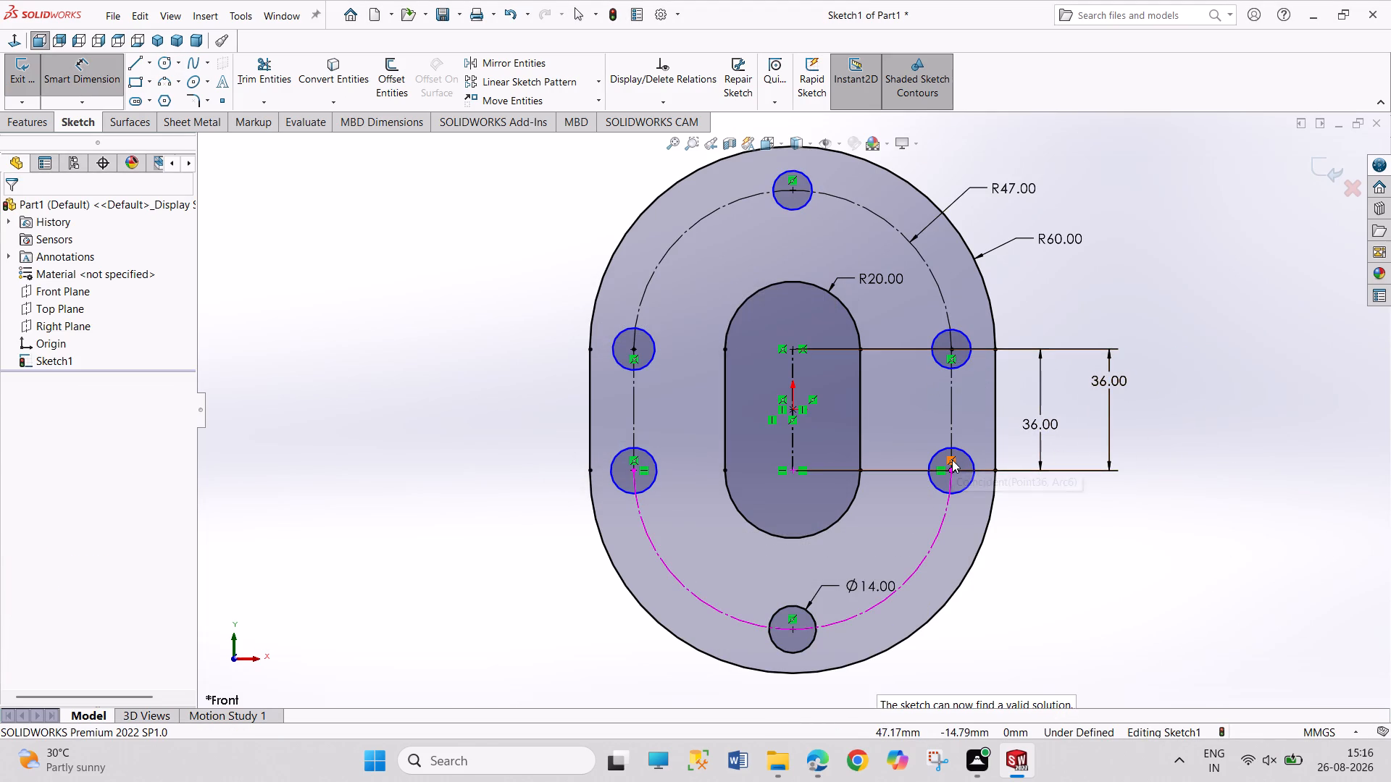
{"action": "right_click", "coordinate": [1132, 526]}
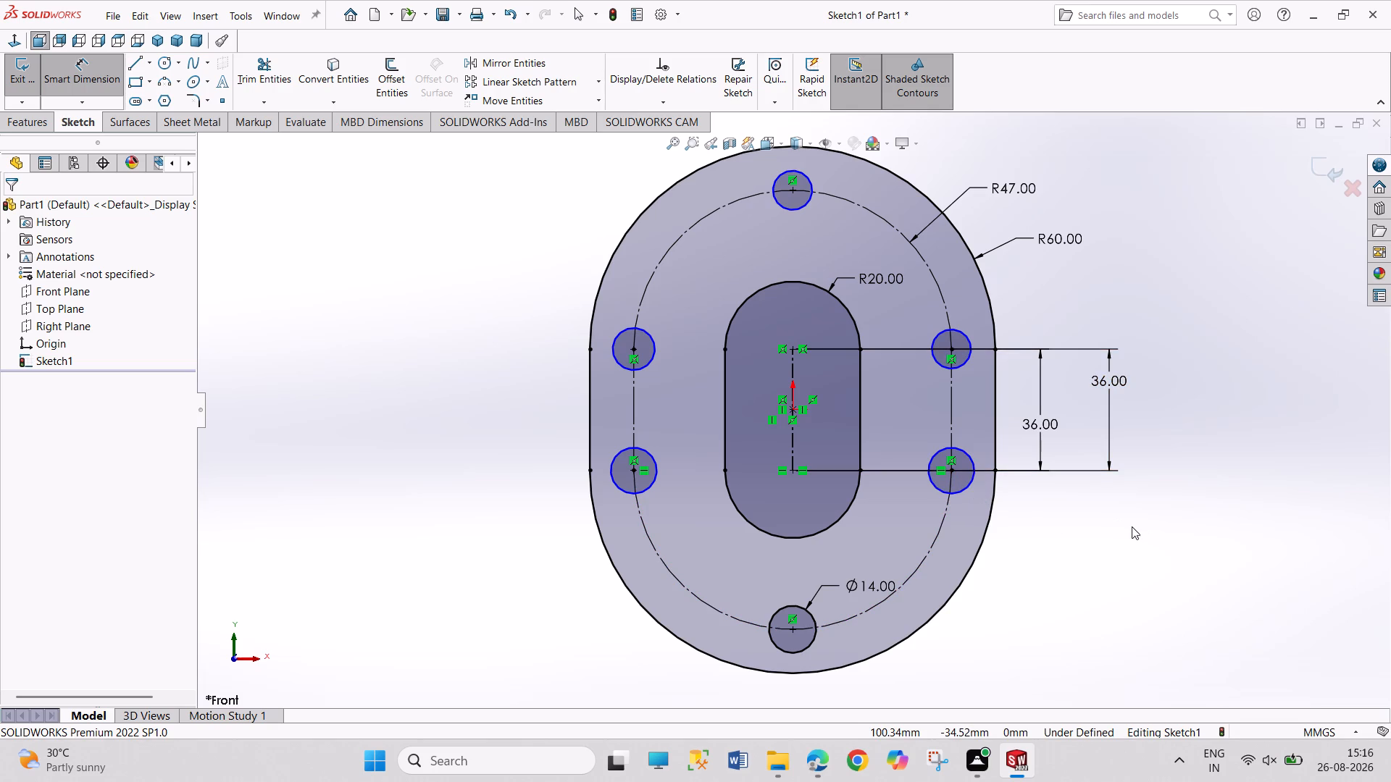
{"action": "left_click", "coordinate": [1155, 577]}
Delete the coincident relations at the centres of the lower and upper right-hand bolt-hole circles.
{"action": "right_click", "coordinate": [951, 459]}
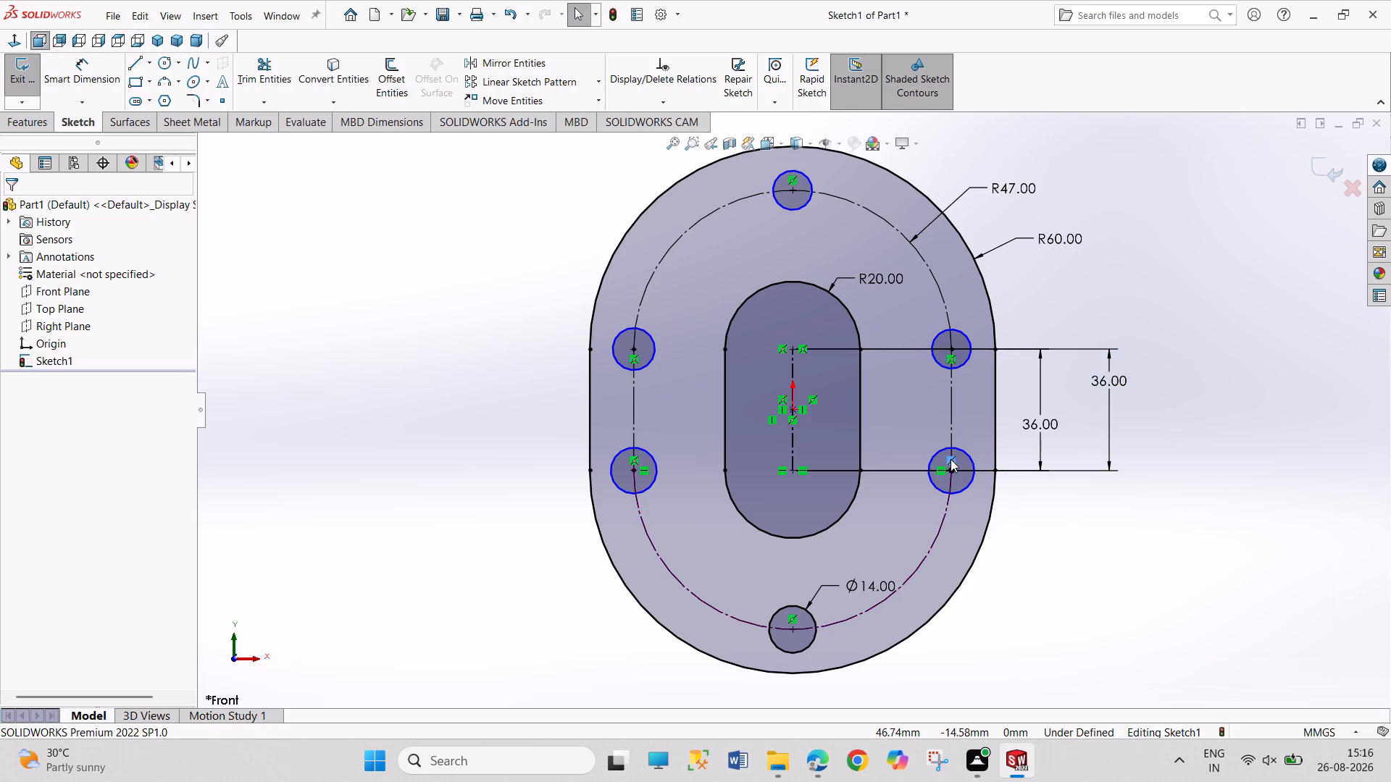
{"action": "left_click", "coordinate": [1004, 650]}
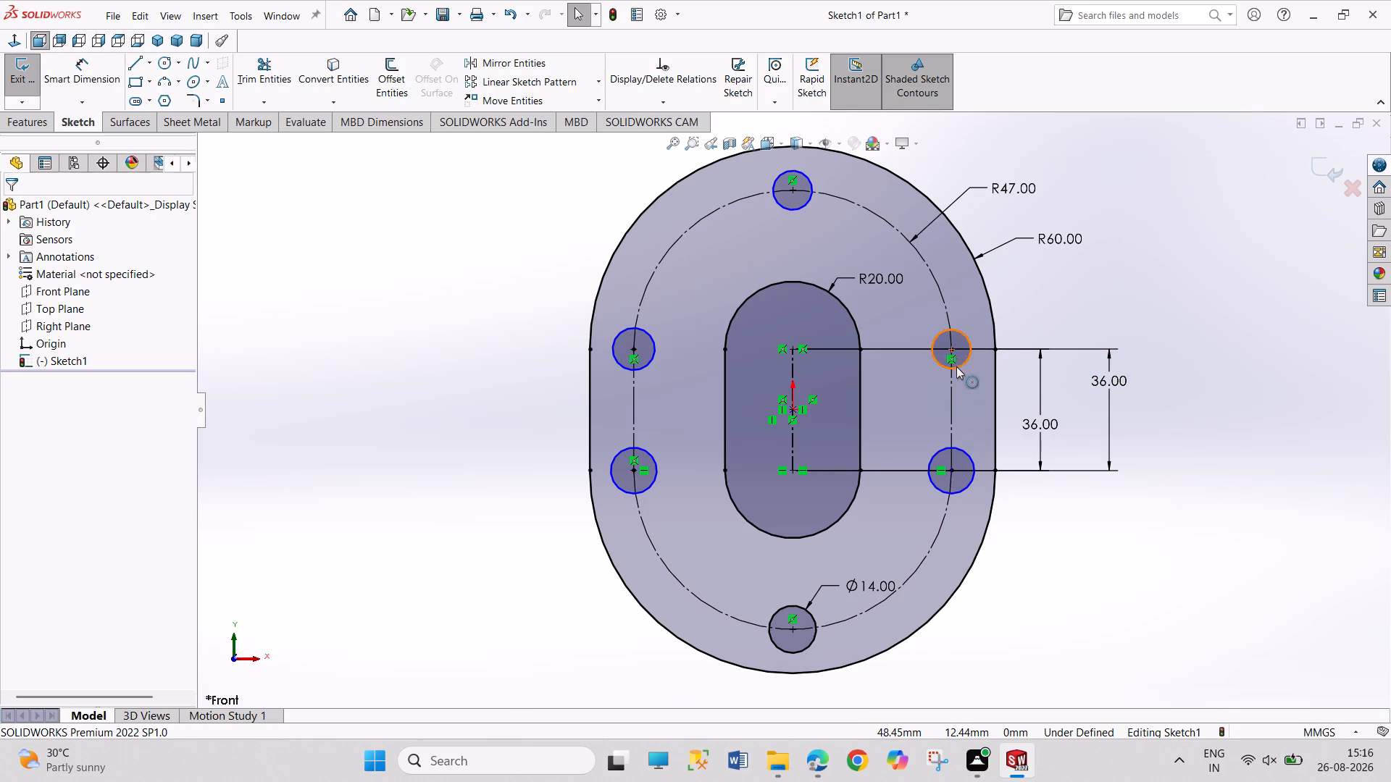
{"action": "right_click", "coordinate": [949, 358]}
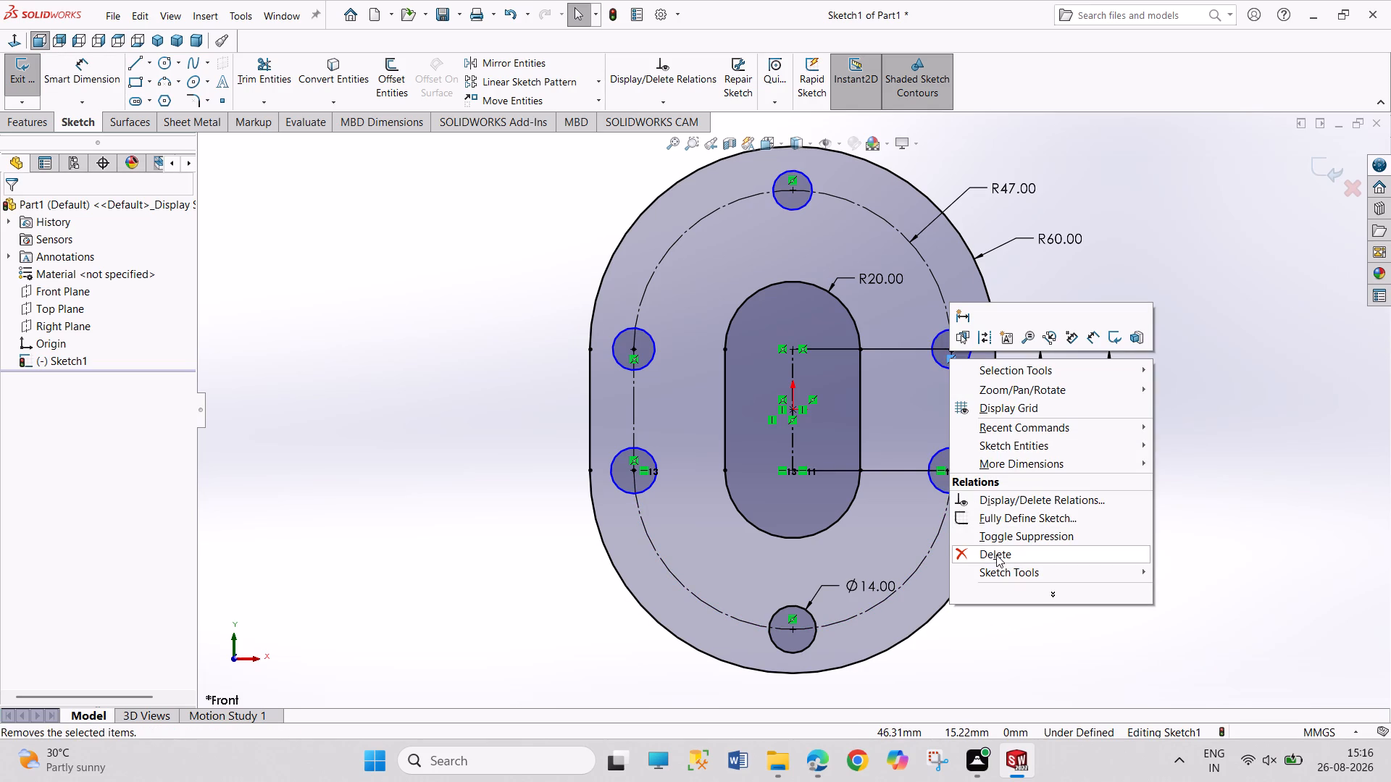
{"action": "left_click", "coordinate": [996, 555]}
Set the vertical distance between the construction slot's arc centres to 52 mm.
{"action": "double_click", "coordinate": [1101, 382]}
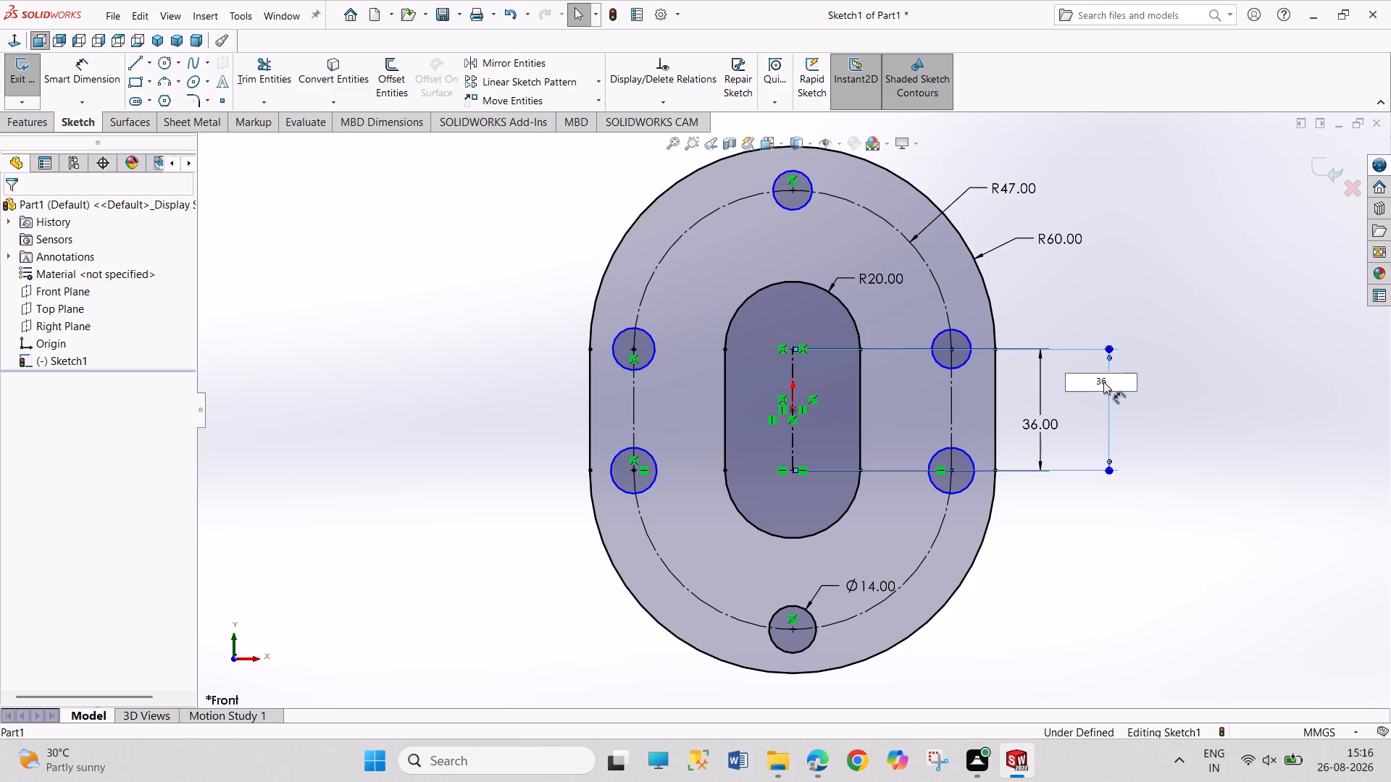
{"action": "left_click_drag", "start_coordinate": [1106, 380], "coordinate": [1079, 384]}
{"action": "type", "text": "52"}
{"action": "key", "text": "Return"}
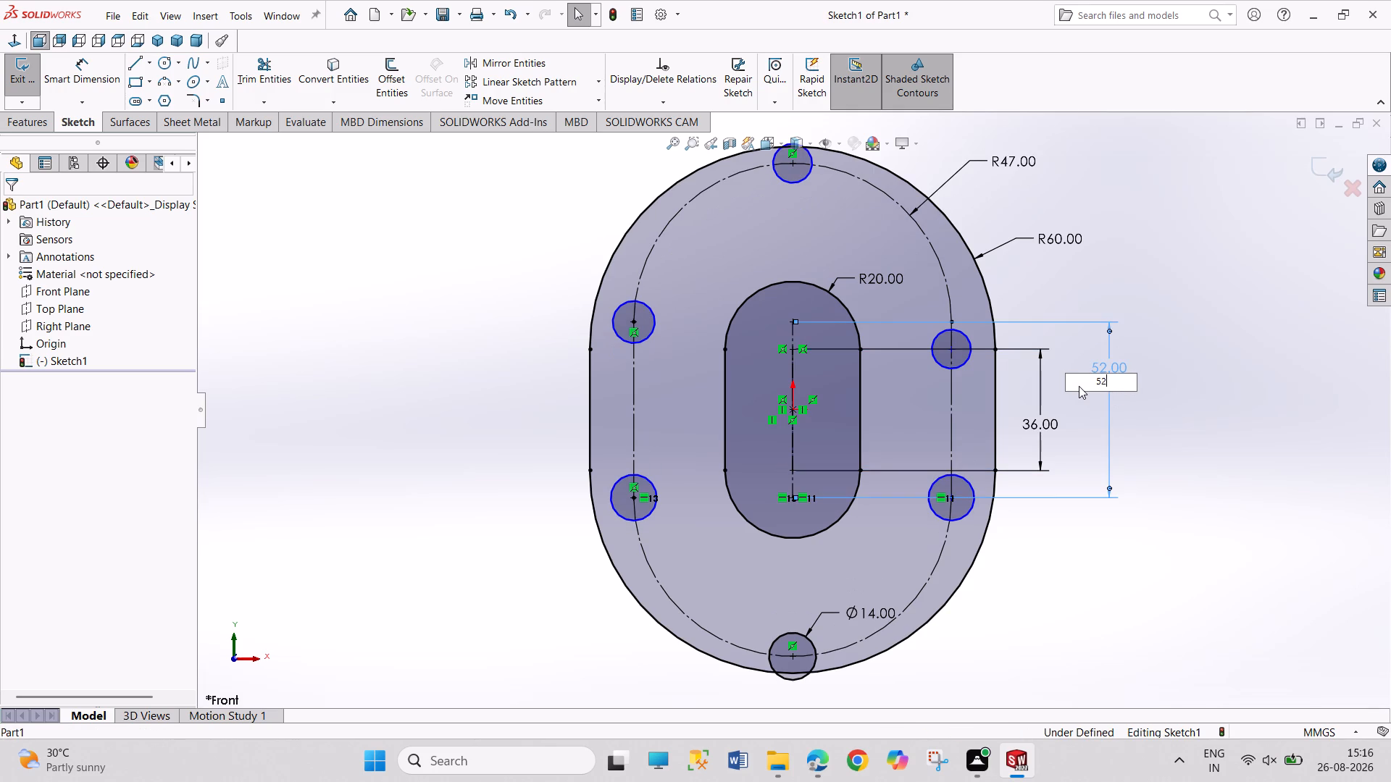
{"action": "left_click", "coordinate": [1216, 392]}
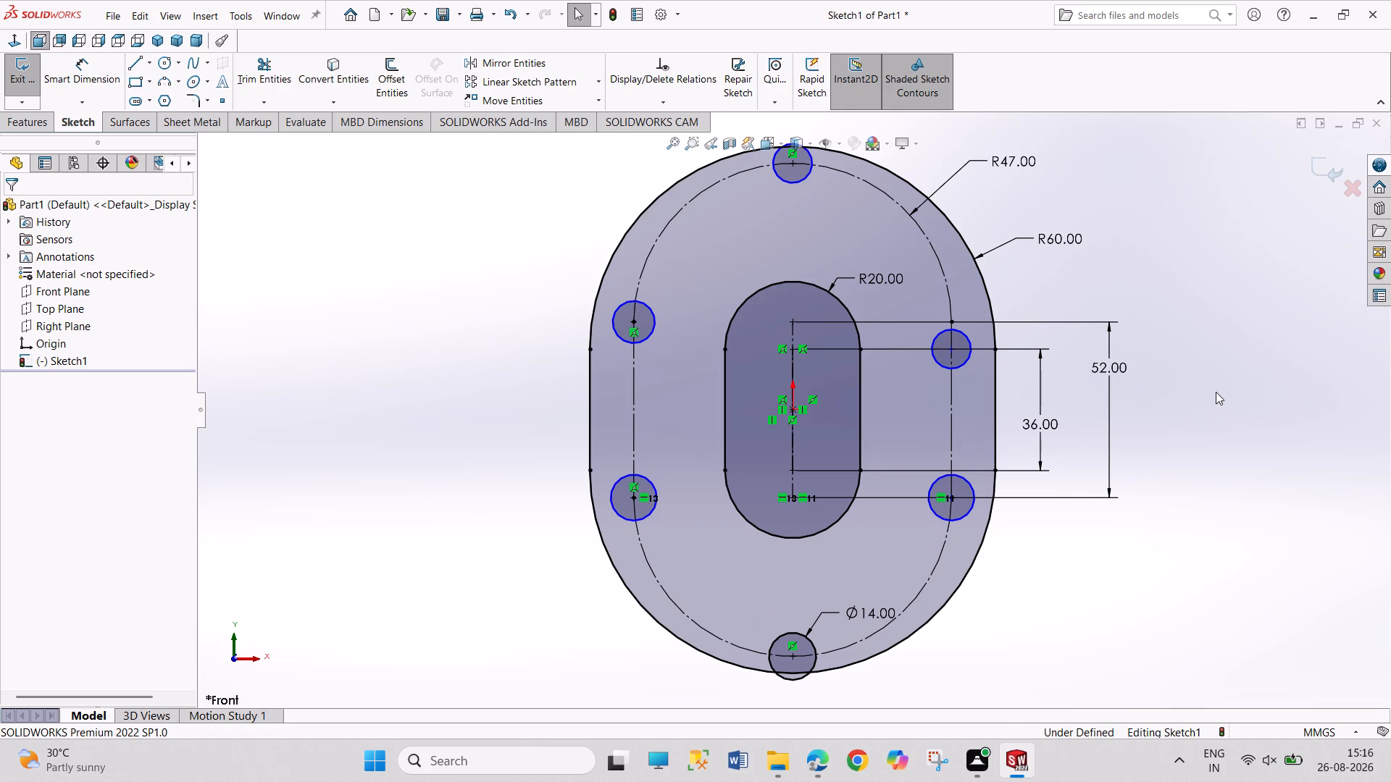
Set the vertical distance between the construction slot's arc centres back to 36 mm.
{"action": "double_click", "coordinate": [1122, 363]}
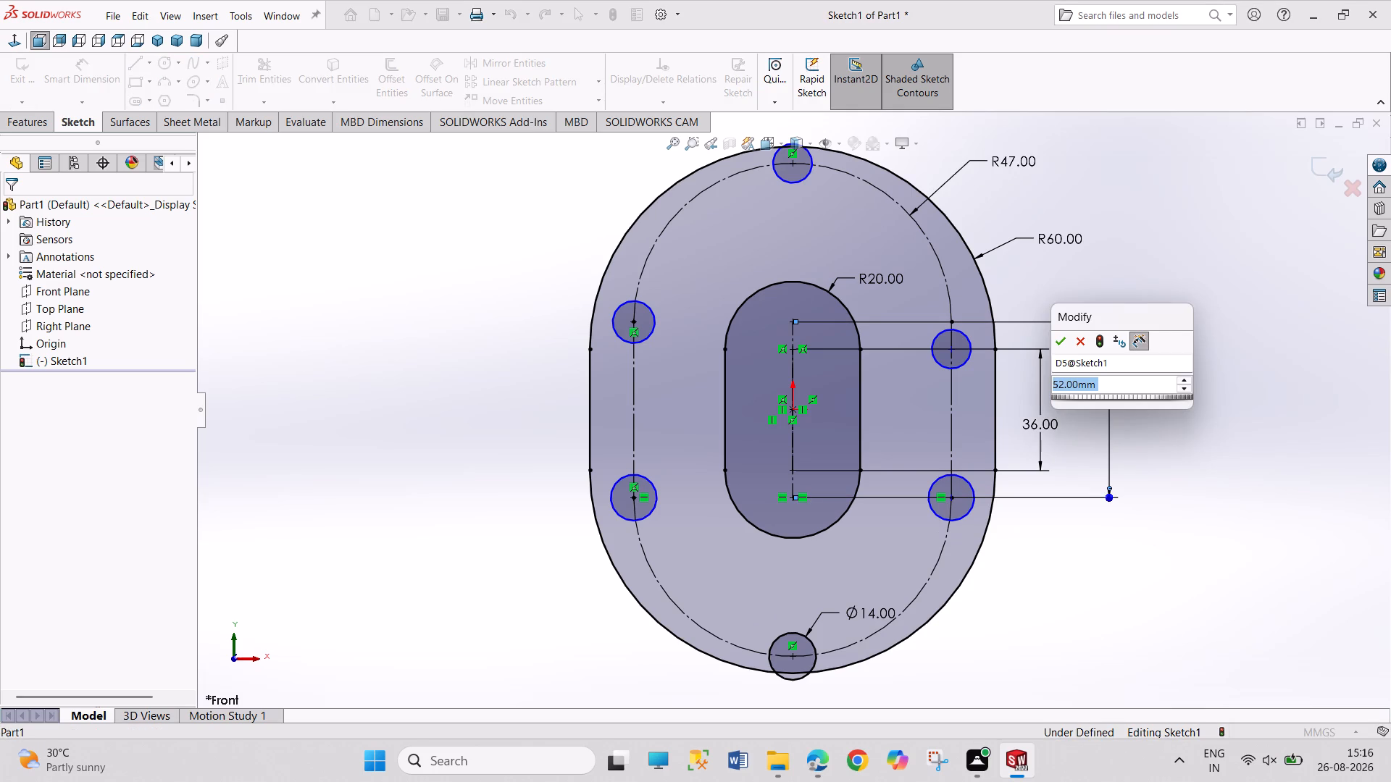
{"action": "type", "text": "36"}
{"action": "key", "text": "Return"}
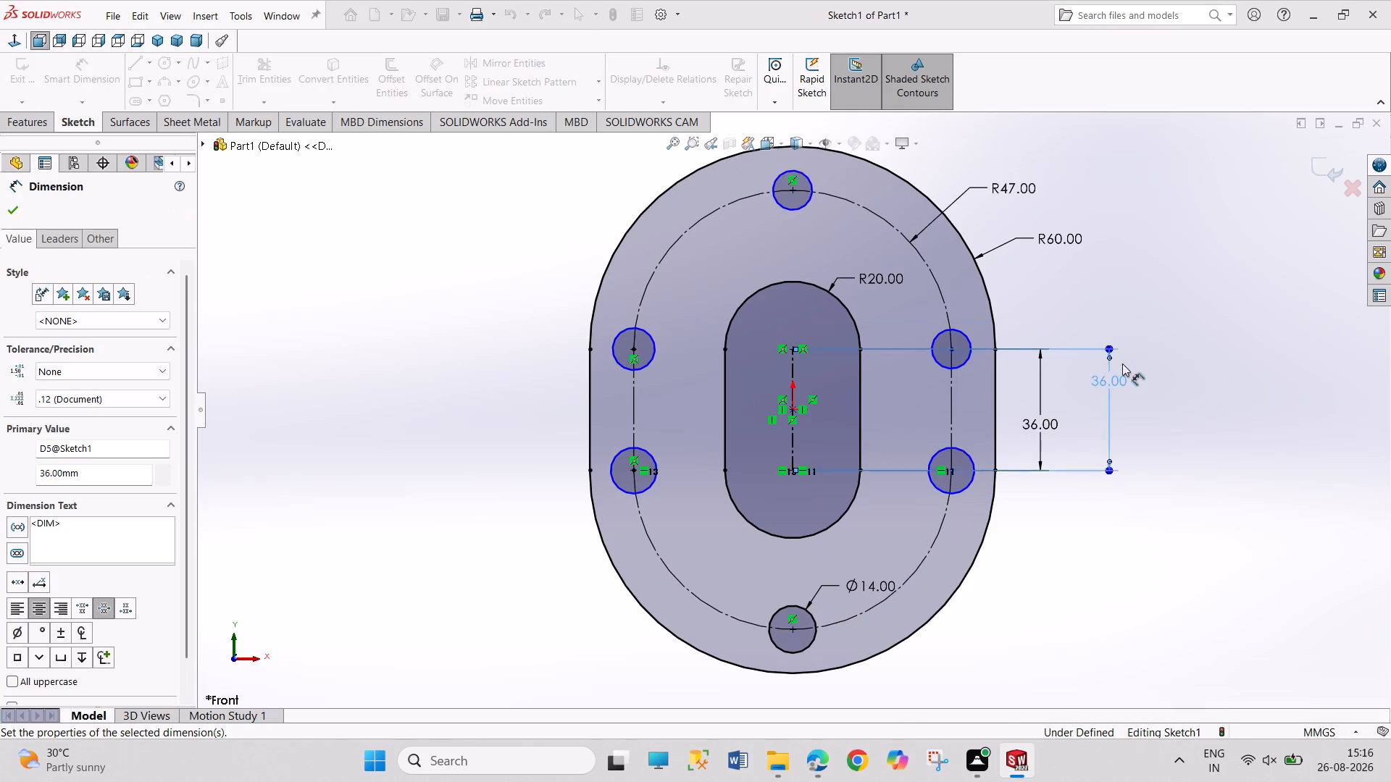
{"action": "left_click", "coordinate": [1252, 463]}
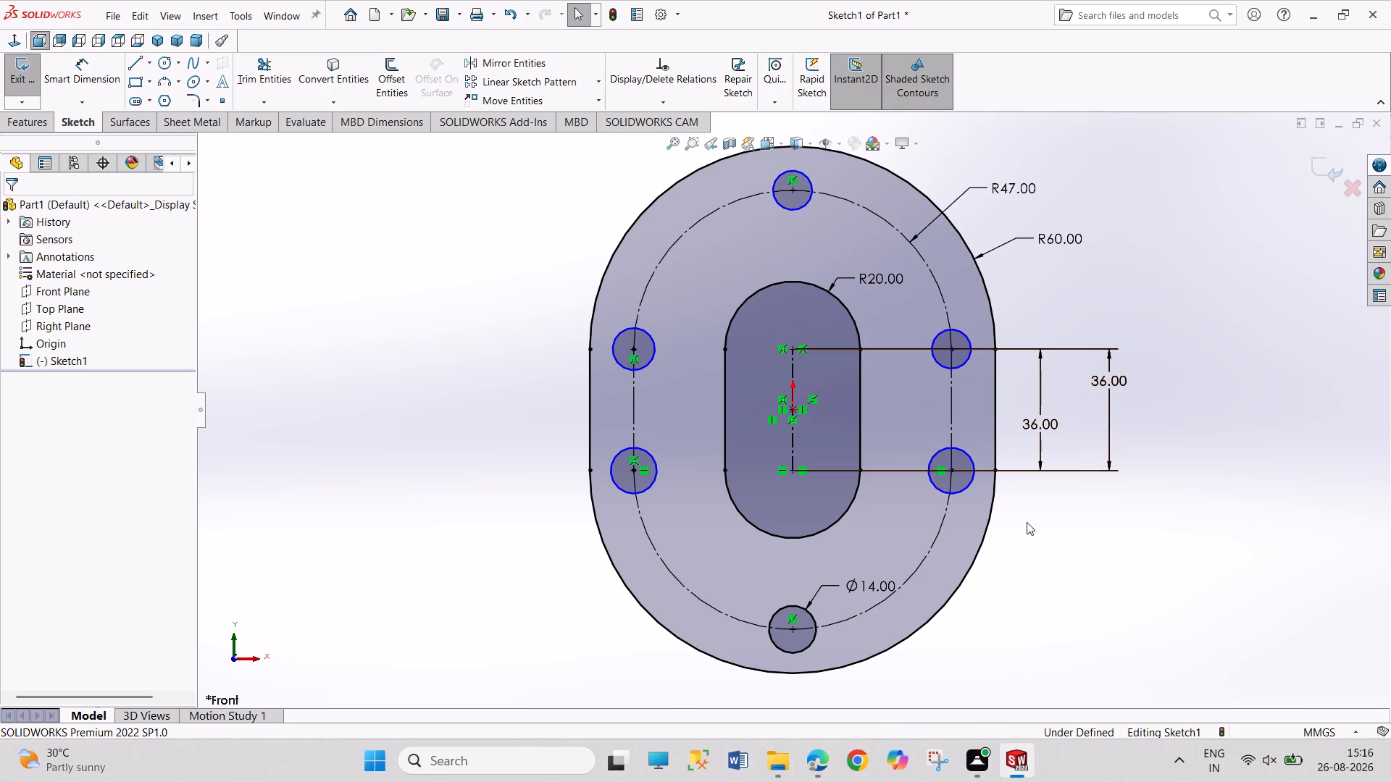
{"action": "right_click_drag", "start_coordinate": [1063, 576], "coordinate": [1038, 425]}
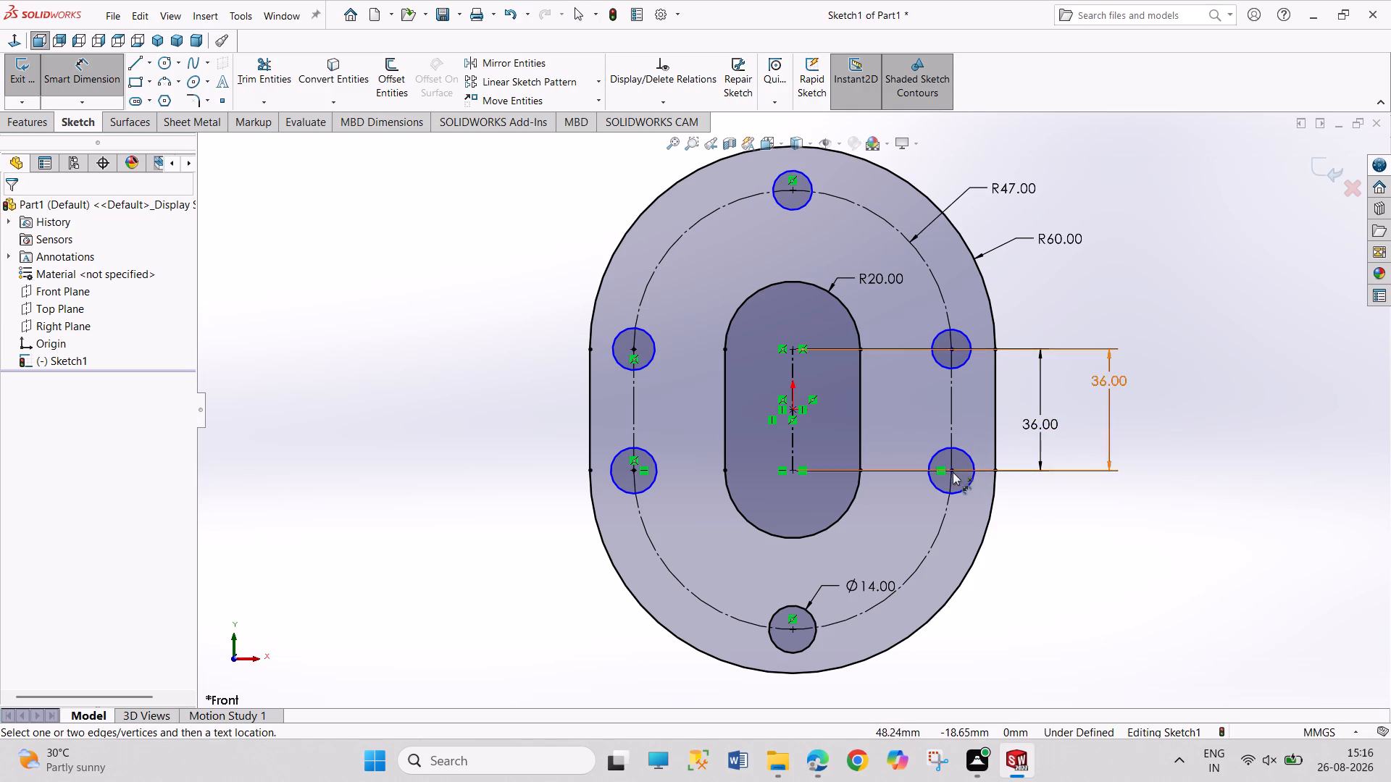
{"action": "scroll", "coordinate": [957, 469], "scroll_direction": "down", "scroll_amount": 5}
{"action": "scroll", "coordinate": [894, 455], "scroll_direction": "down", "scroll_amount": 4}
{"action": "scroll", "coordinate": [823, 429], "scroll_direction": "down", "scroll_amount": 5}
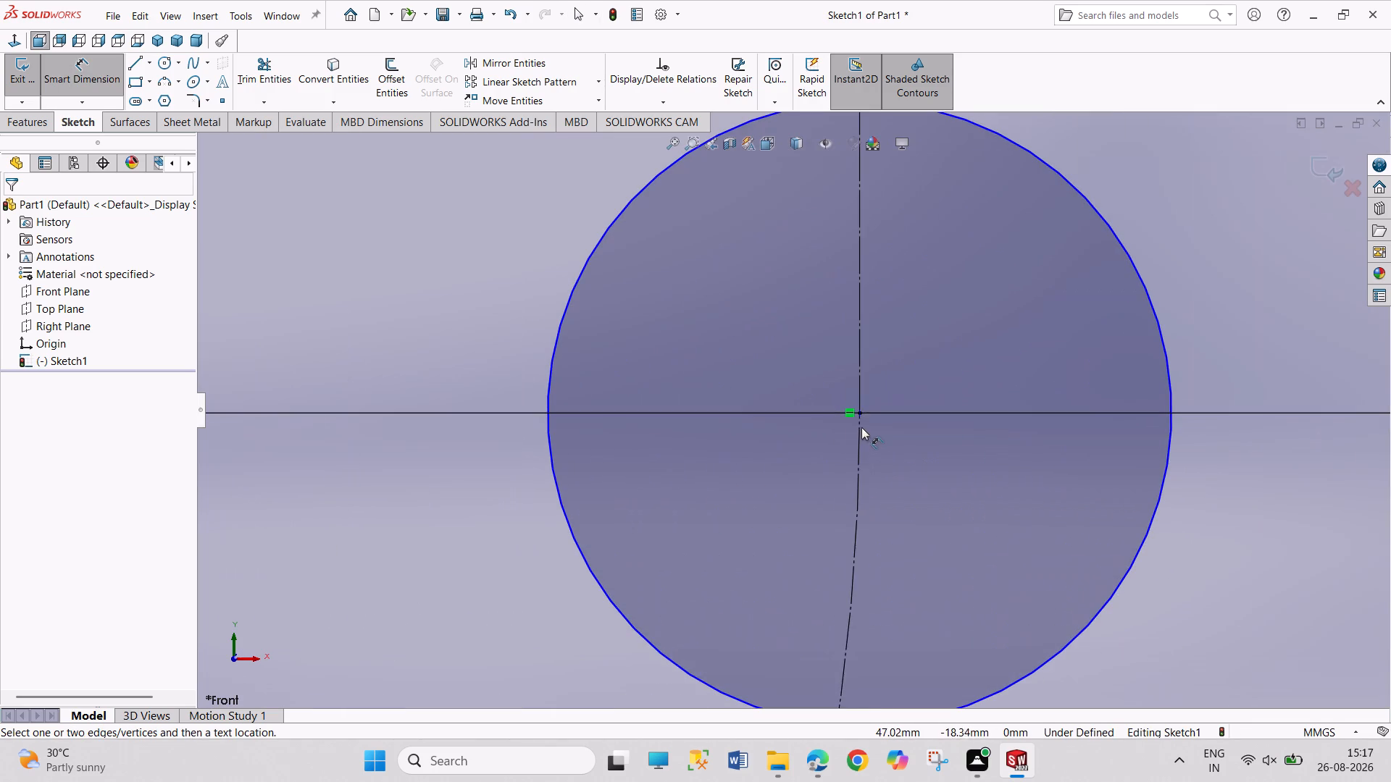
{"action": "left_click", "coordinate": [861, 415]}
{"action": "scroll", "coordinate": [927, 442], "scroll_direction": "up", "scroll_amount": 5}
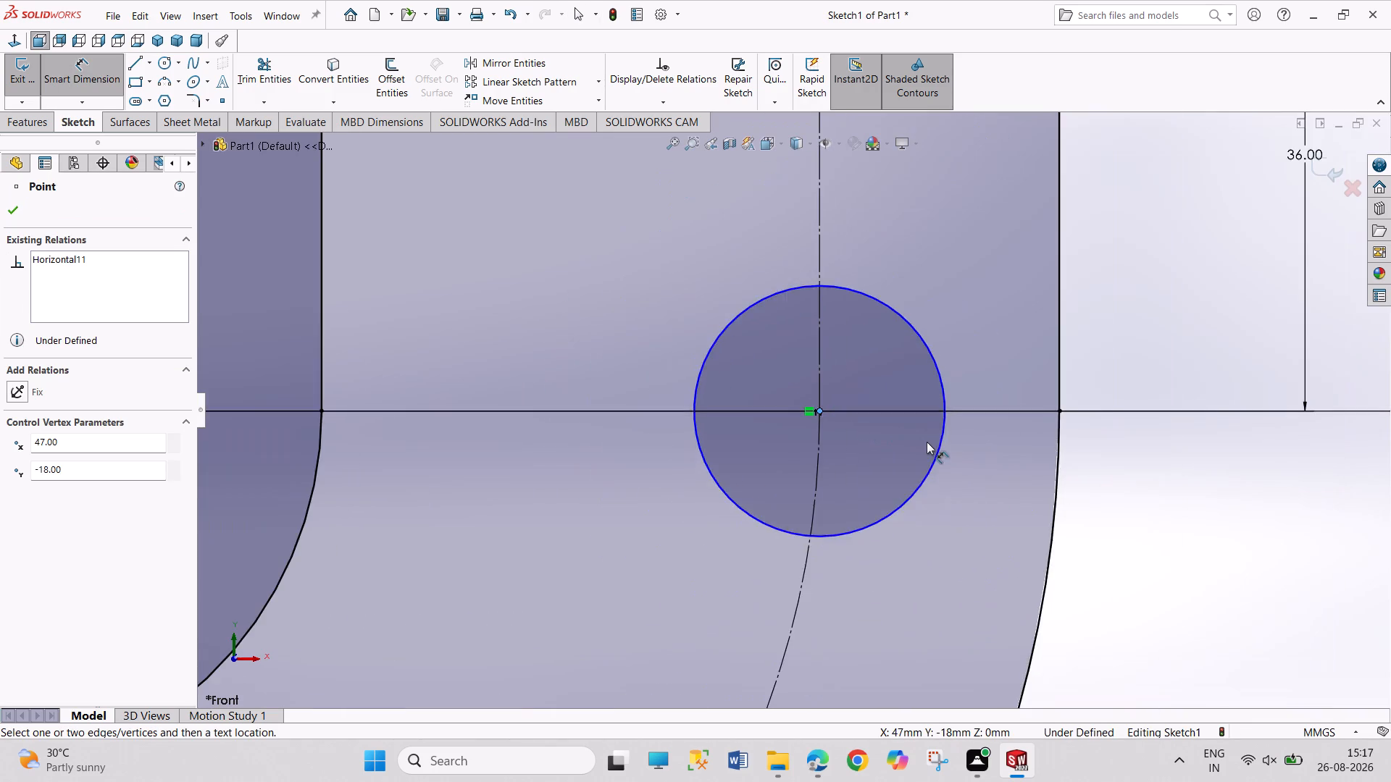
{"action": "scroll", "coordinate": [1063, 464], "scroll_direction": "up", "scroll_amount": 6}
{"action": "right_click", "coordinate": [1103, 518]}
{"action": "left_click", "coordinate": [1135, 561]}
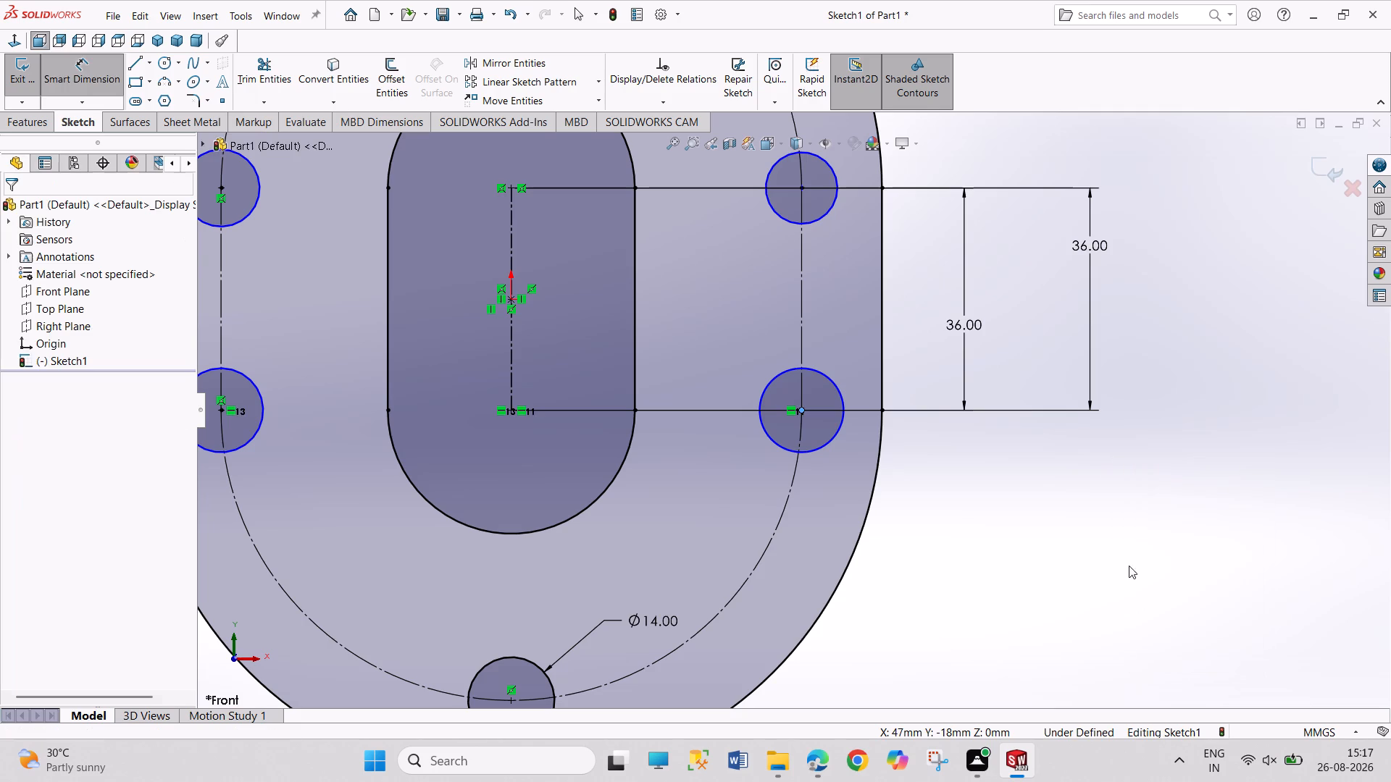
Dimension the vertical distance between the two right-hand bolt-hole circles and set it to 52 mm.
{"action": "right_click_drag", "start_coordinate": [1115, 591], "coordinate": [1085, 427]}
{"action": "left_click", "coordinate": [835, 426]}
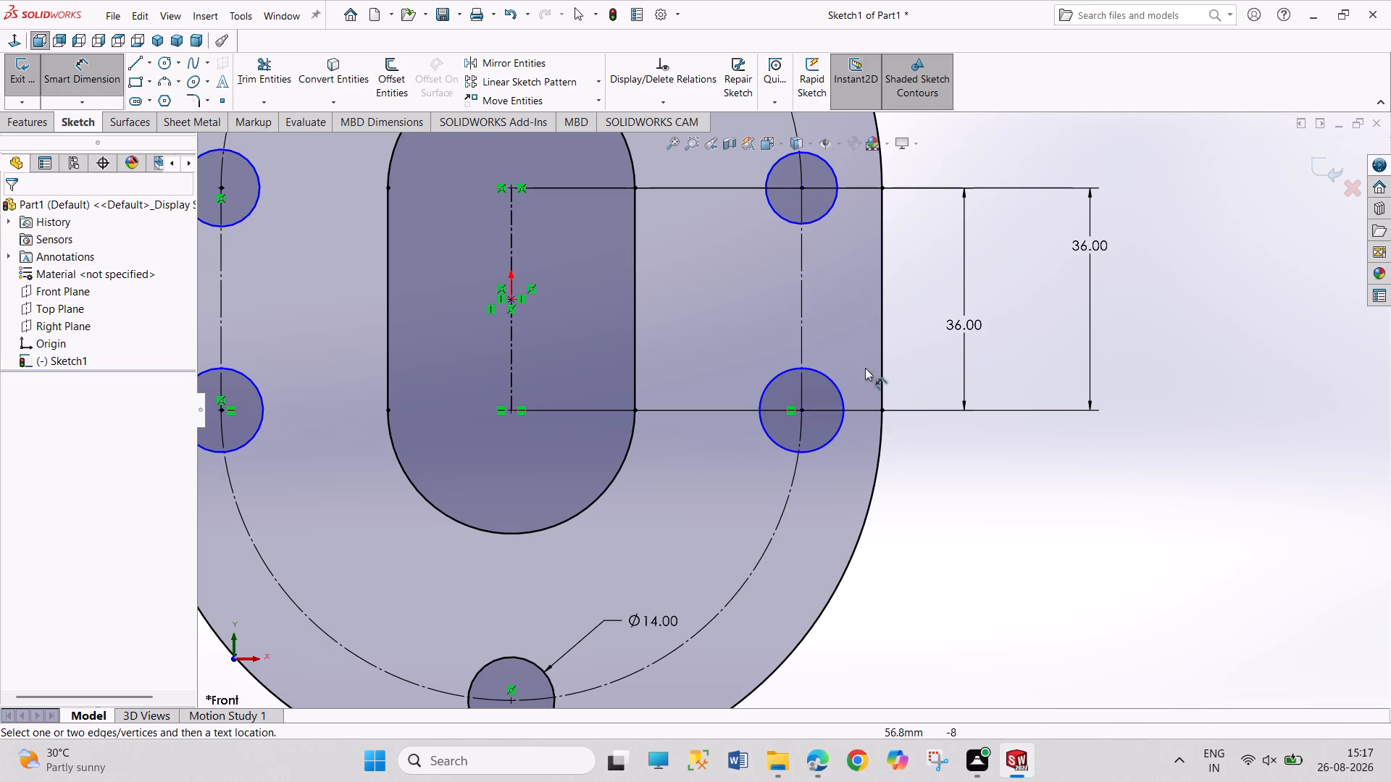
{"action": "left_click", "coordinate": [841, 426]}
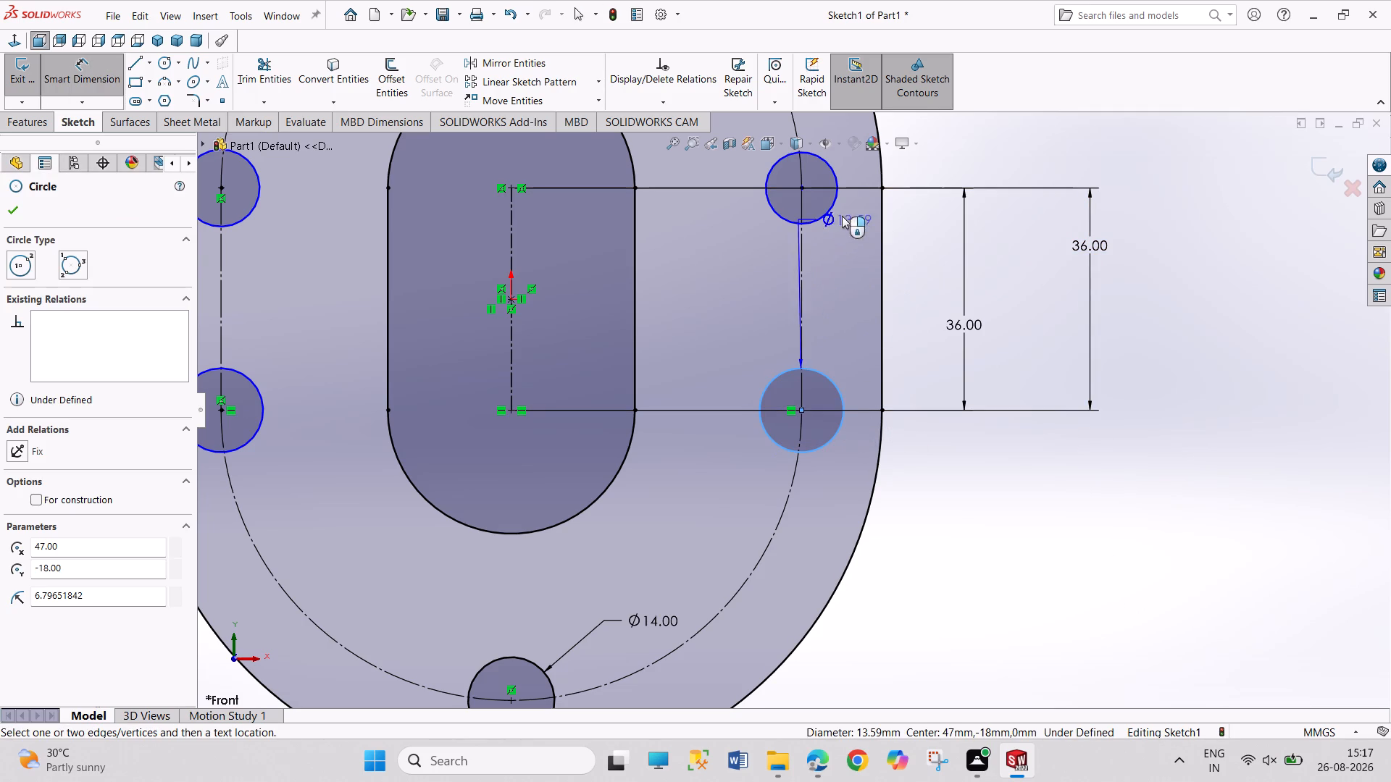
{"action": "left_click", "coordinate": [832, 206]}
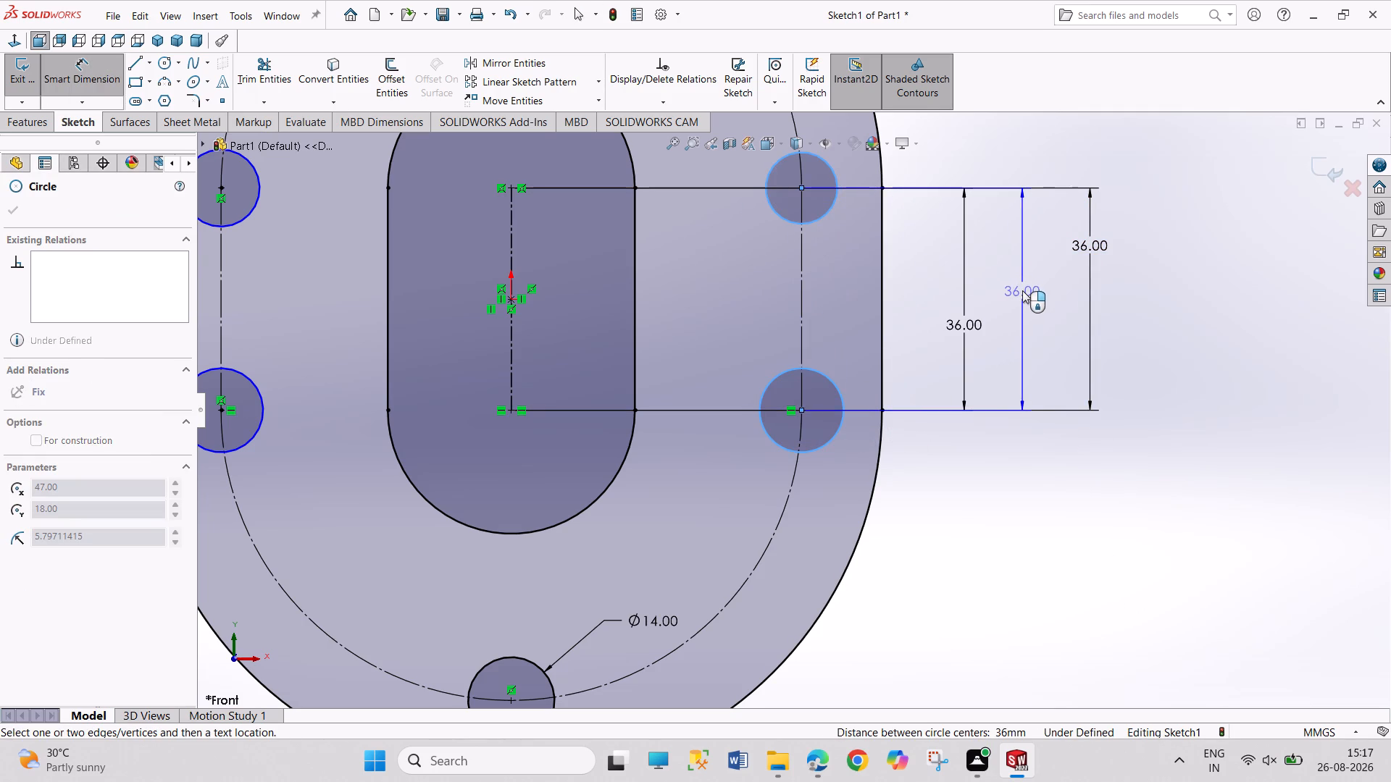
{"action": "left_click", "coordinate": [1022, 290]}
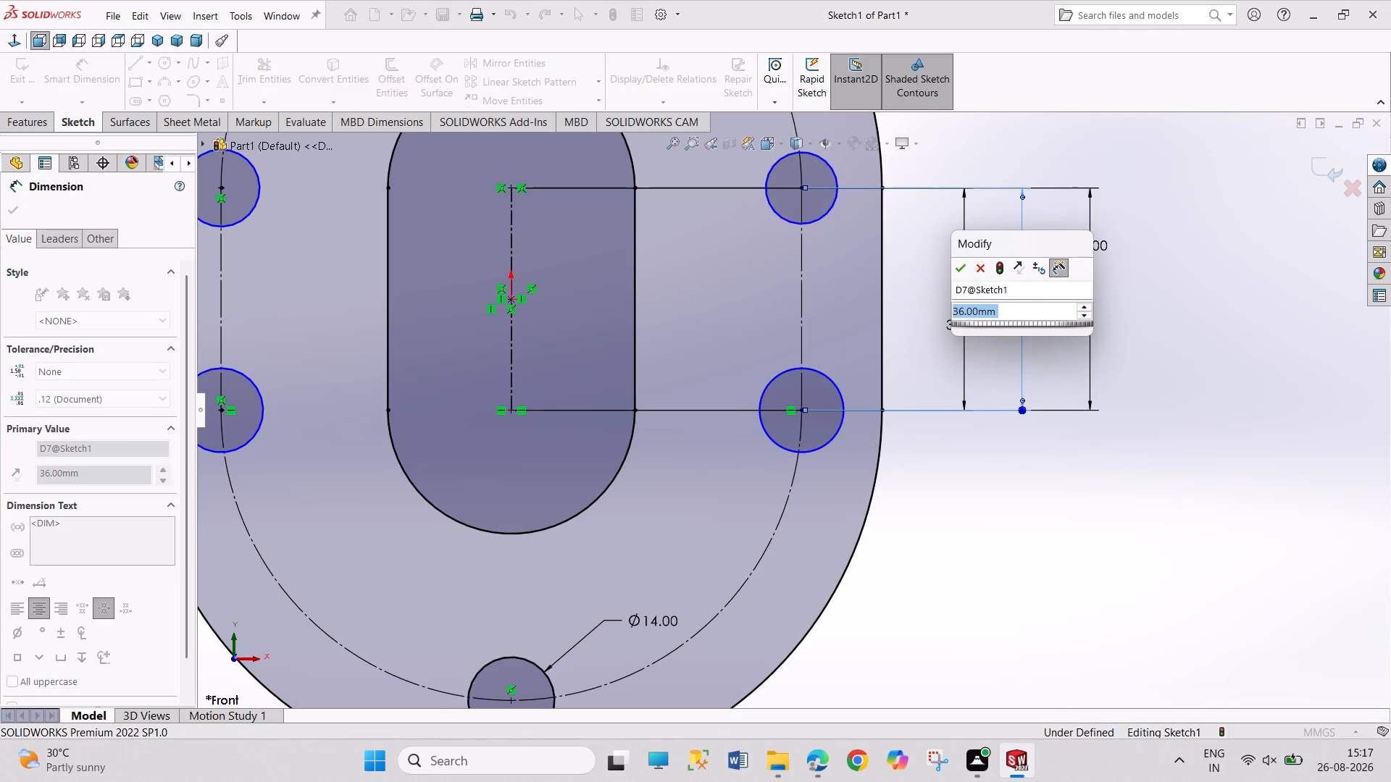
{"action": "type", "text": "52"}
{"action": "key", "text": "Return"}
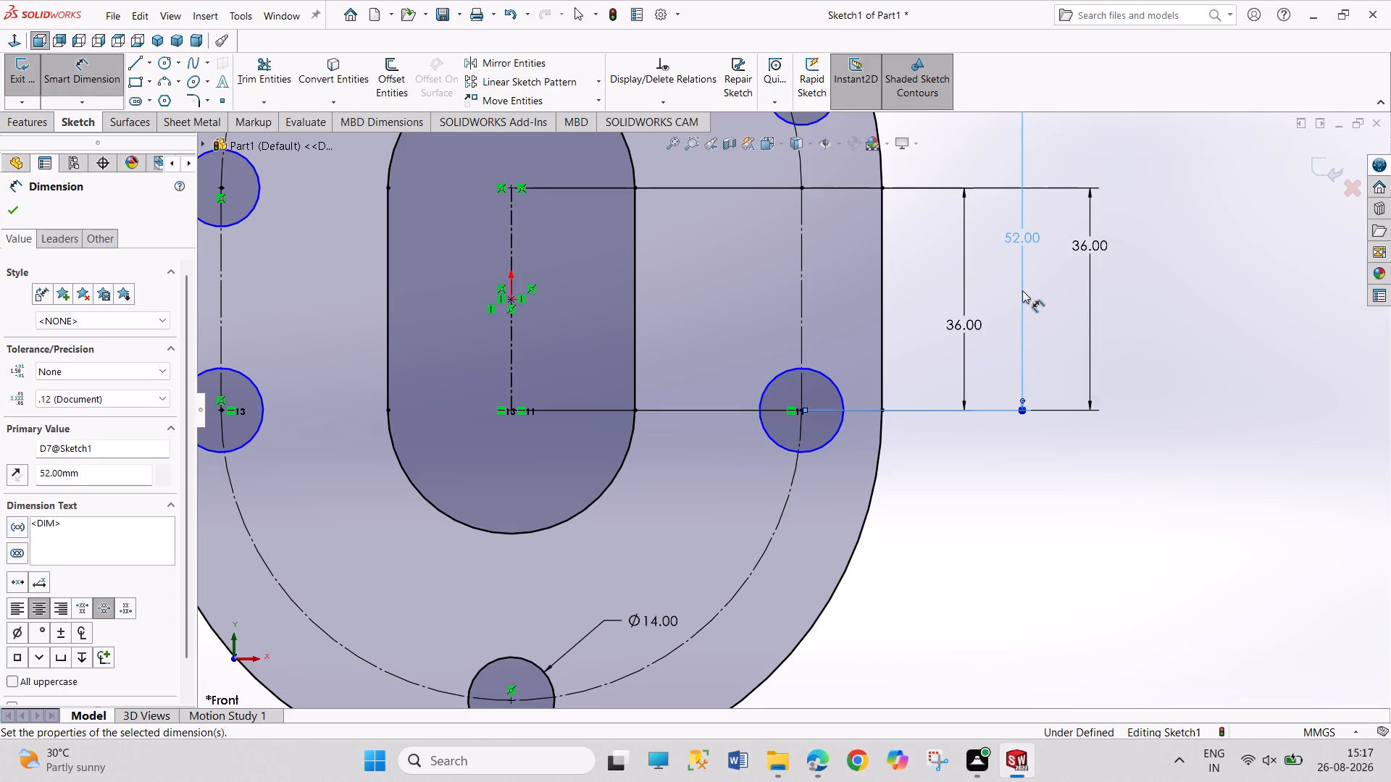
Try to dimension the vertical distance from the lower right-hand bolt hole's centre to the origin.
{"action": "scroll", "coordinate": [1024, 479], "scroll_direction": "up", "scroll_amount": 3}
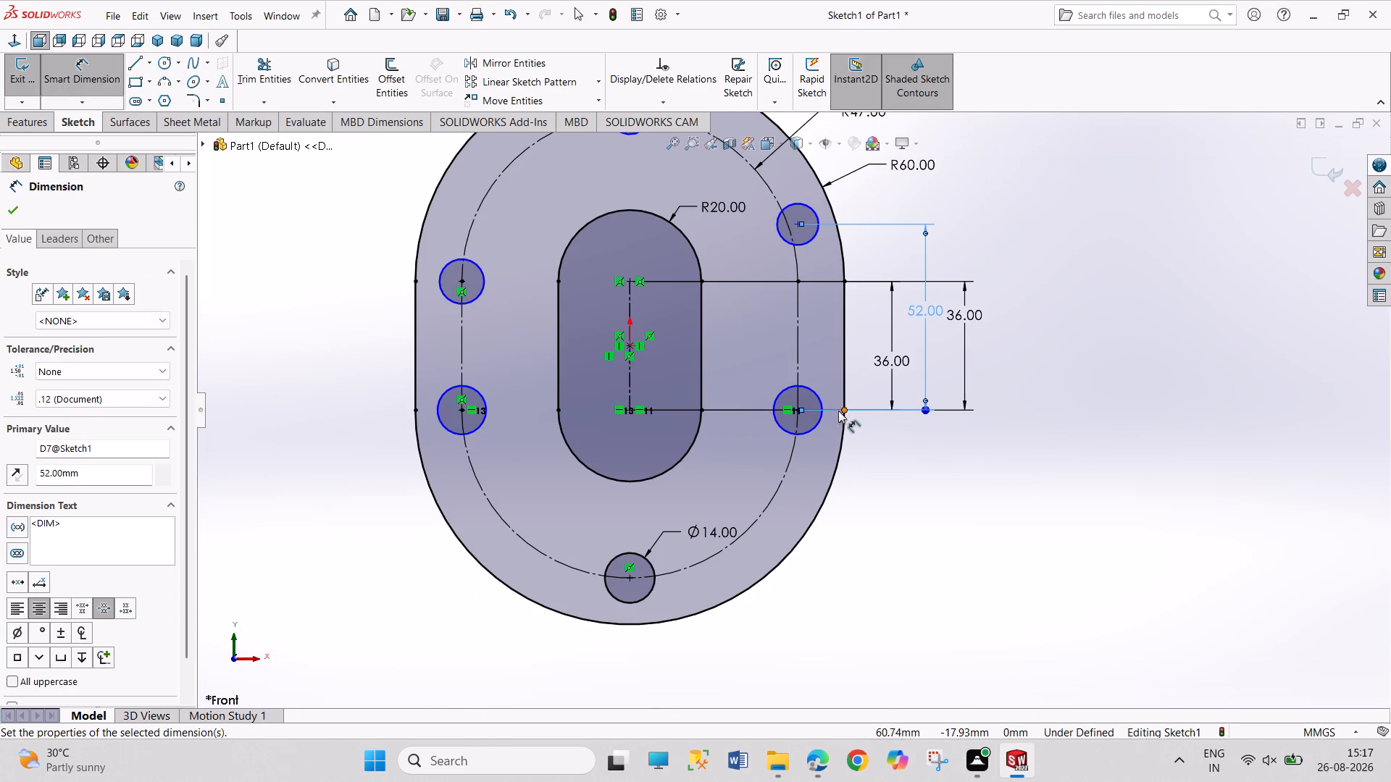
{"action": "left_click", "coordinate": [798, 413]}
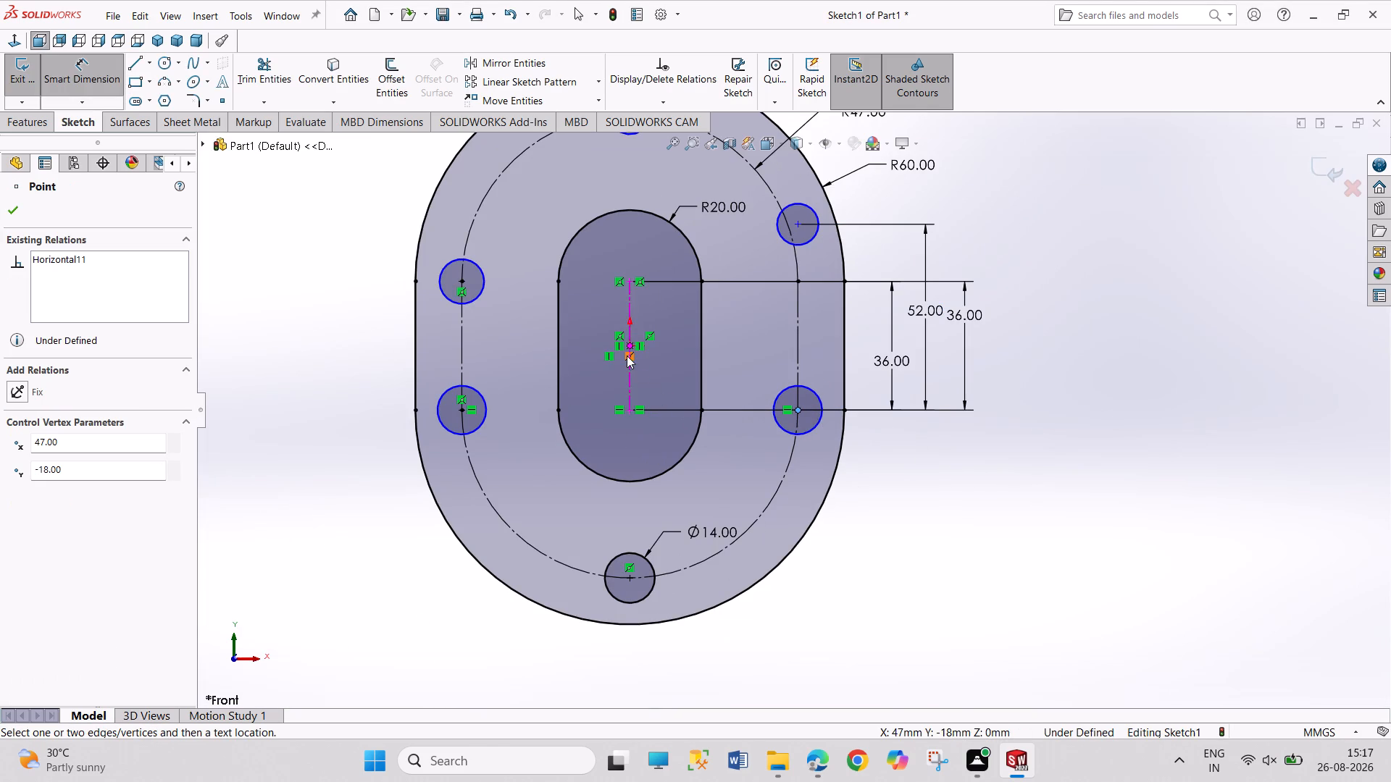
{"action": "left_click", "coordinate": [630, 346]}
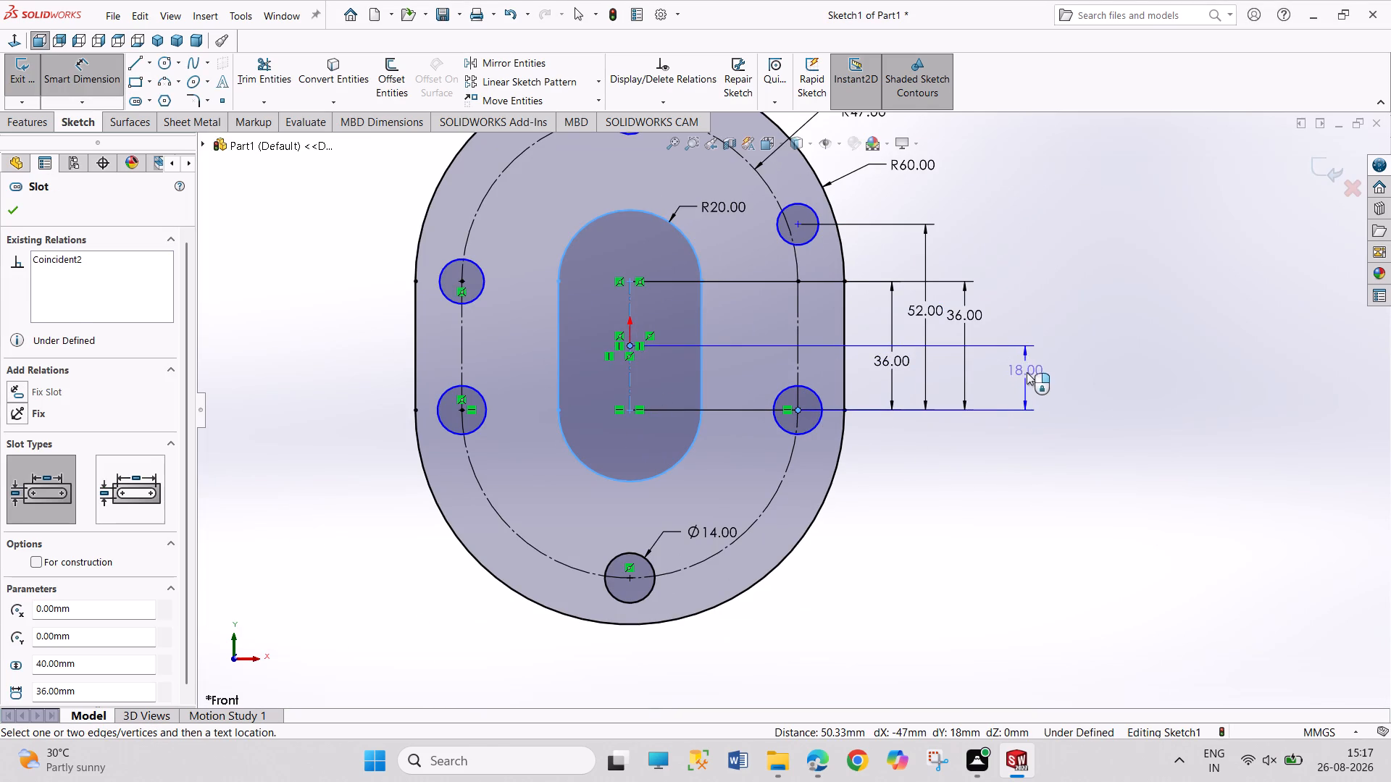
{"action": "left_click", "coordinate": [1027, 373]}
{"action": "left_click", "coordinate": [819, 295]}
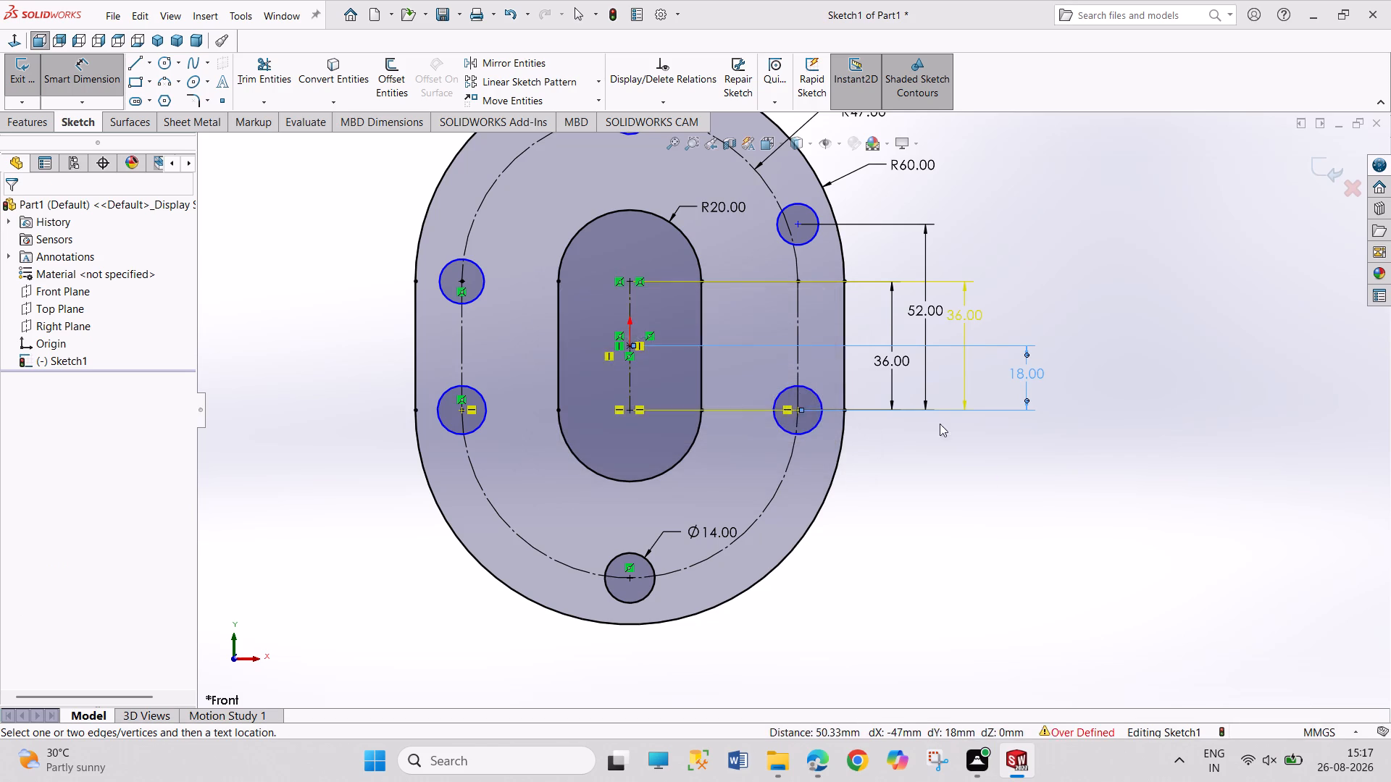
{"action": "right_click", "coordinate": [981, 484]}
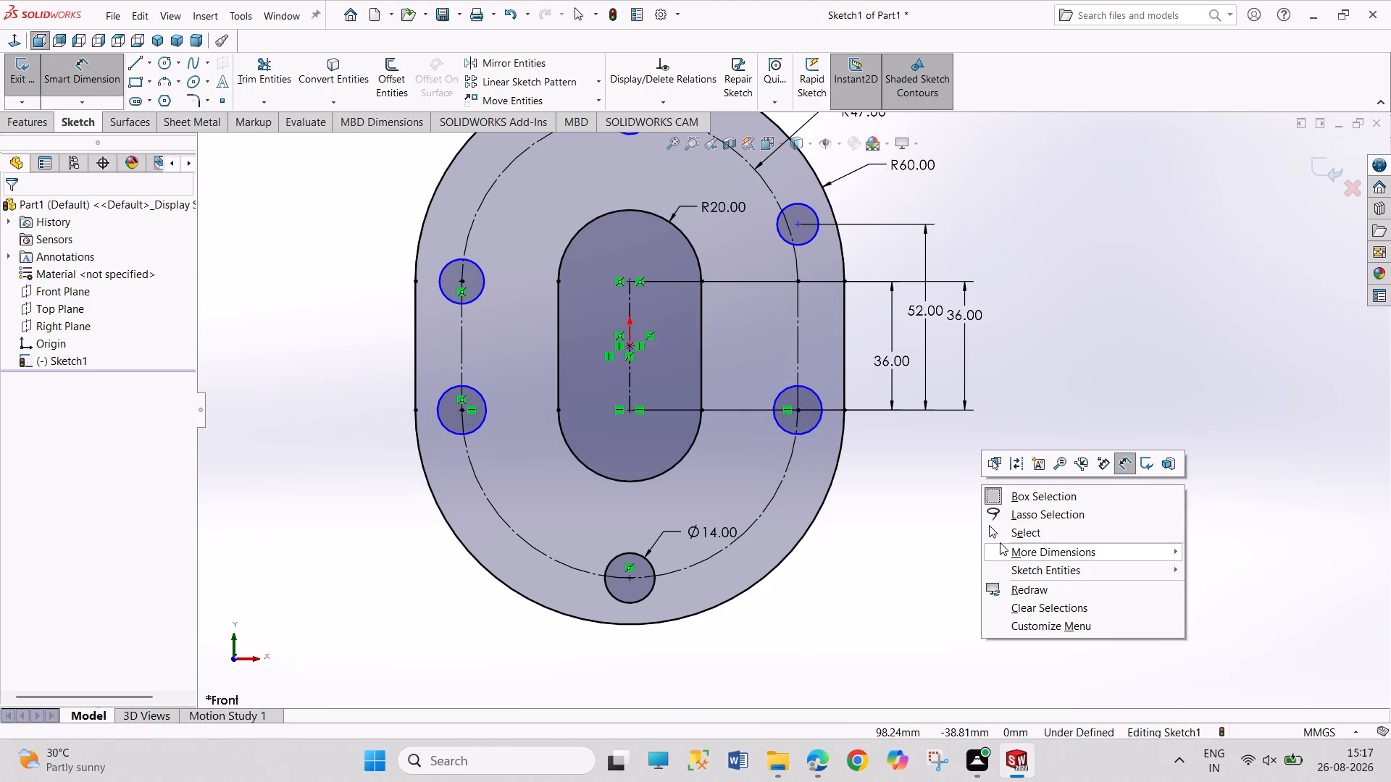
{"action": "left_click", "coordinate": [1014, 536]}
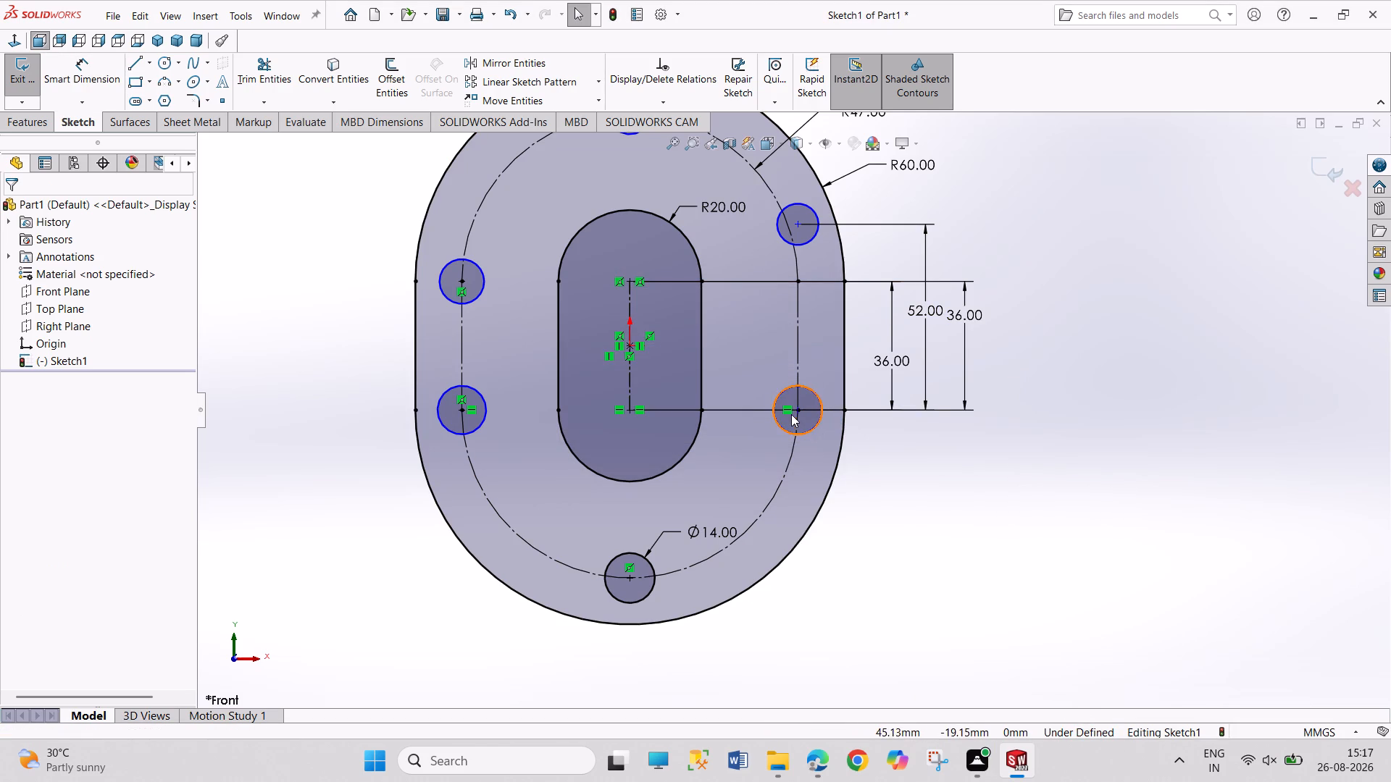
Delete the horizontal relation at the lower right-hand bolt hole's centre.
{"action": "right_click", "coordinate": [785, 405]}
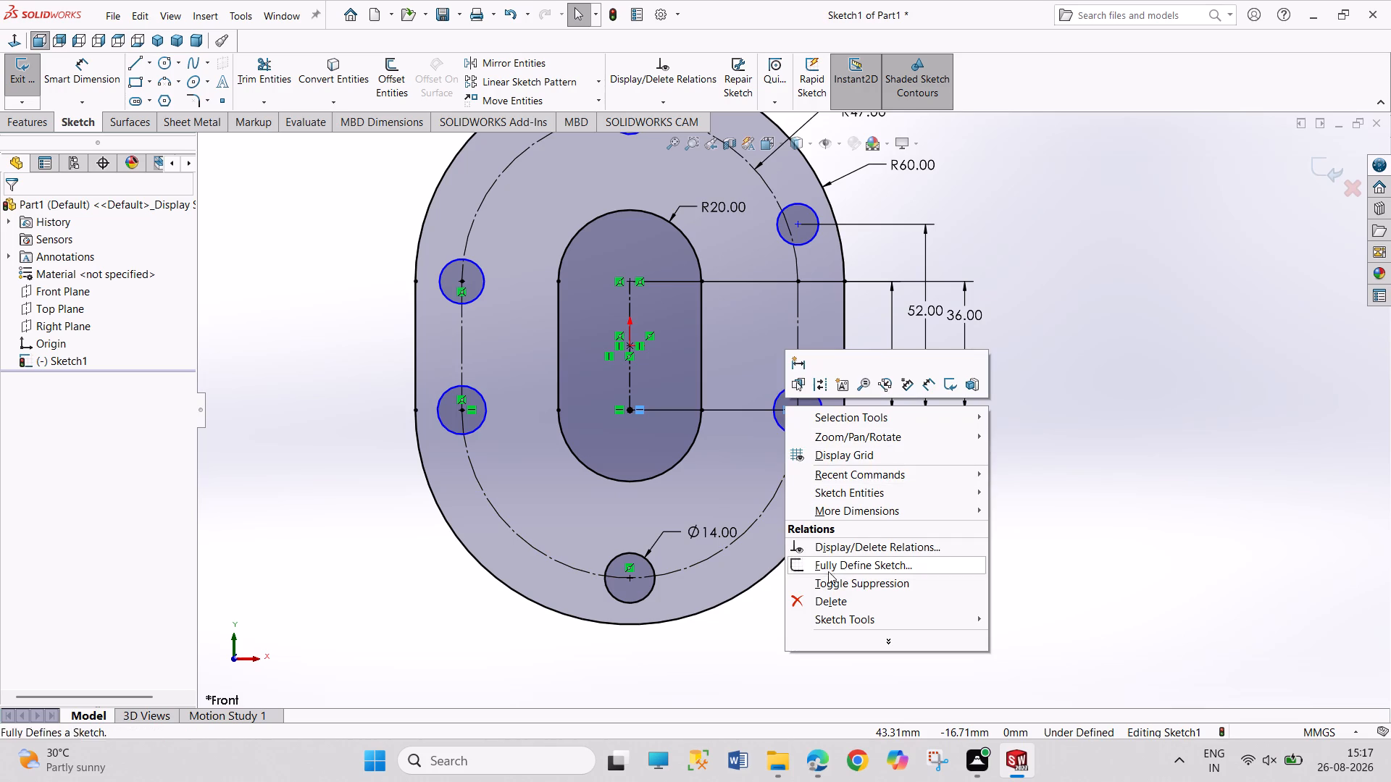
{"action": "left_click", "coordinate": [837, 603]}
Dimension the vertical distance from the lower right-hand bolt hole's centre to the origin as 52/2, i.e. 26 mm.
{"action": "right_click_drag", "start_coordinate": [948, 600], "coordinate": [922, 444]}
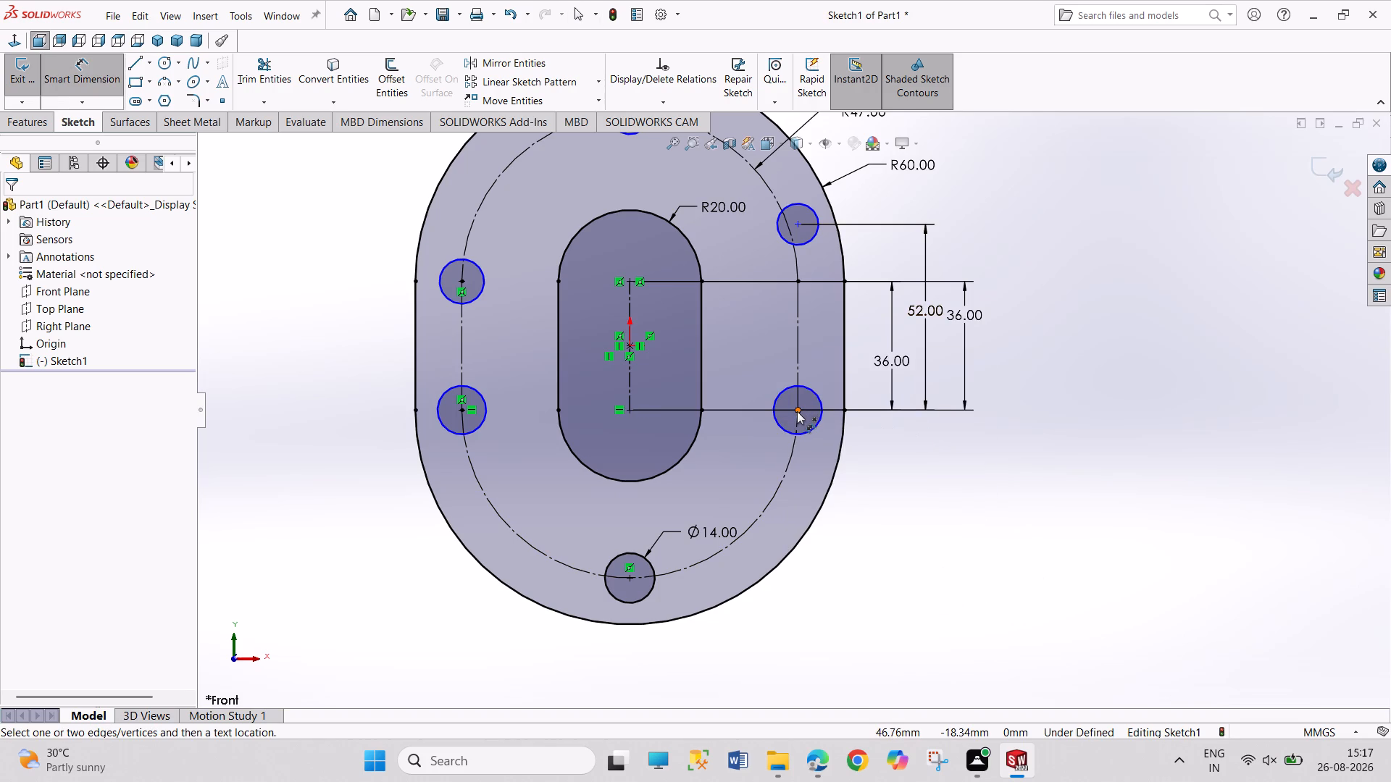
{"action": "left_click", "coordinate": [797, 411]}
{"action": "left_click", "coordinate": [628, 348]}
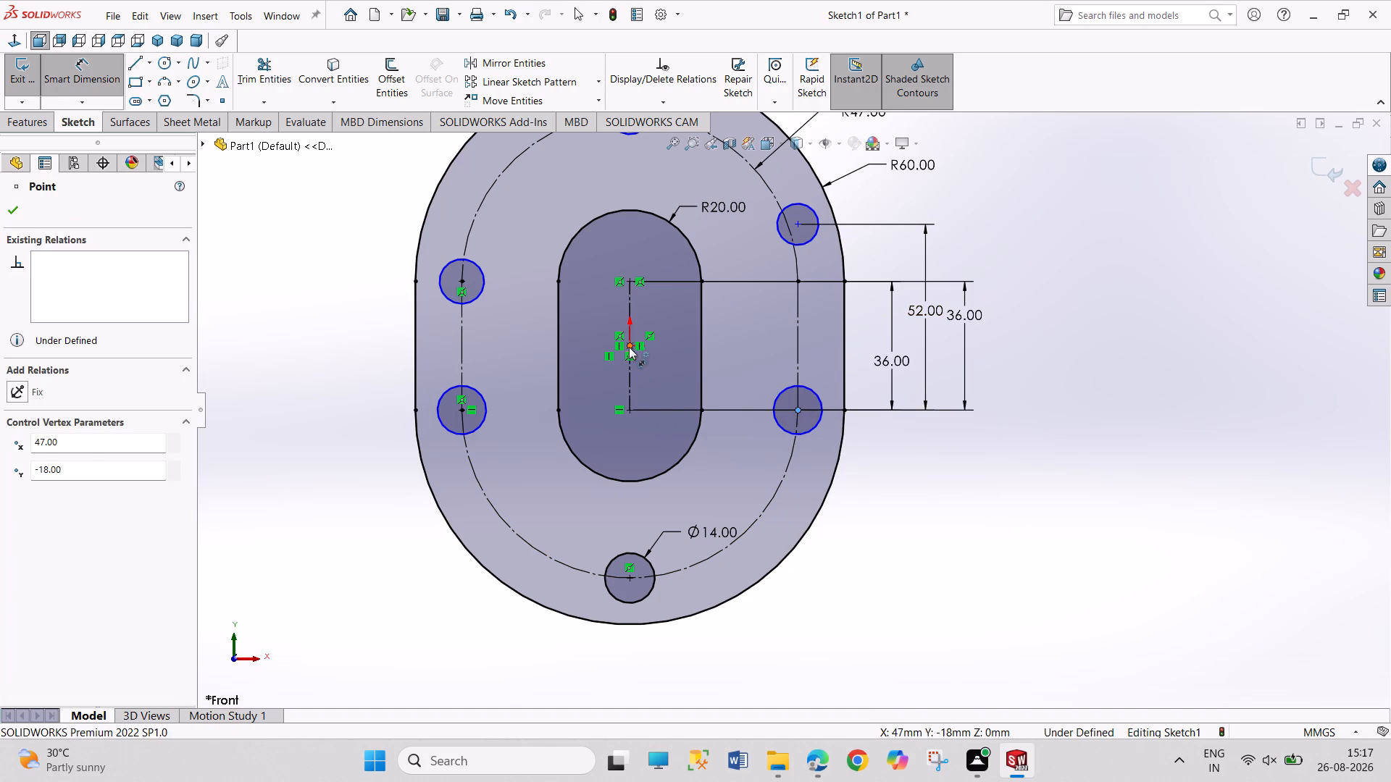
{"action": "left_click", "coordinate": [1020, 388]}
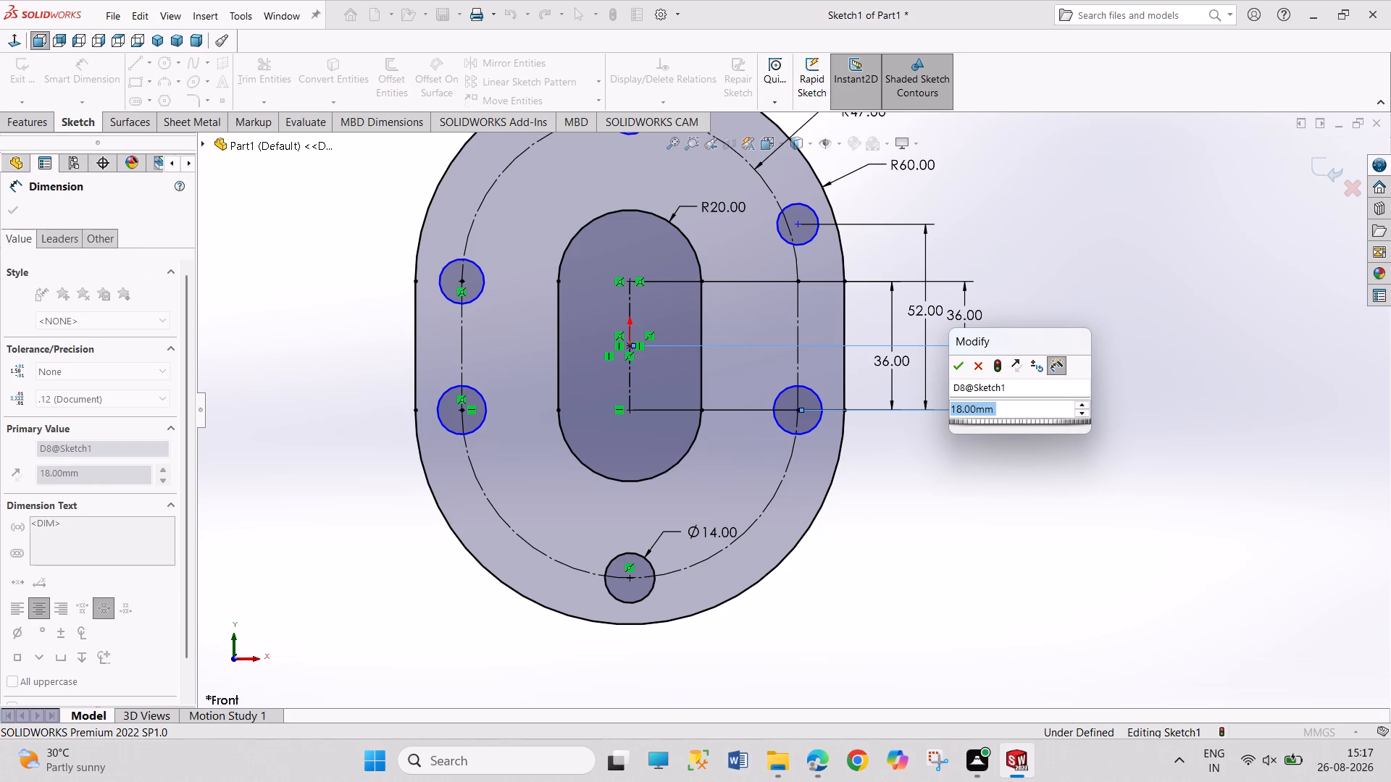
{"action": "type", "text": "52/2"}
{"action": "key", "text": "Return"}
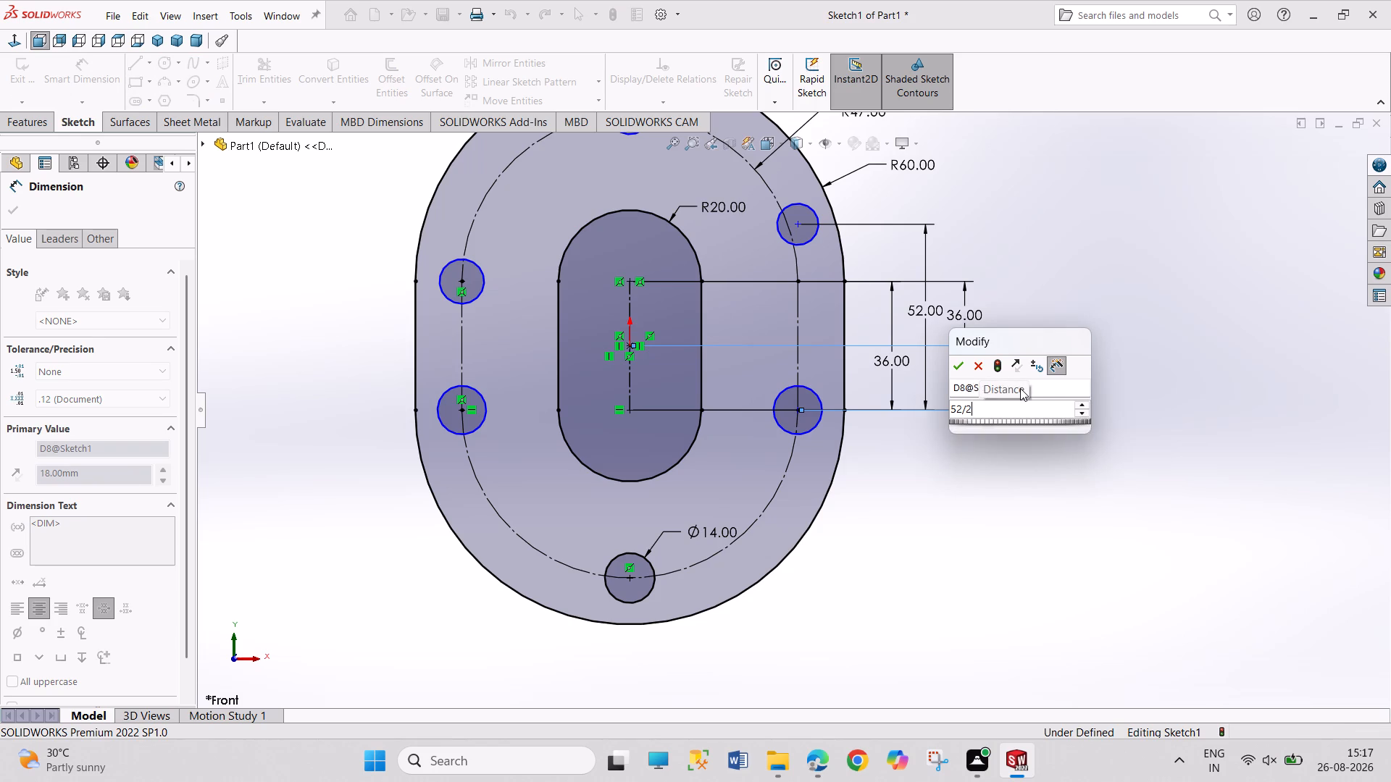
{"action": "right_click", "coordinate": [1164, 329]}
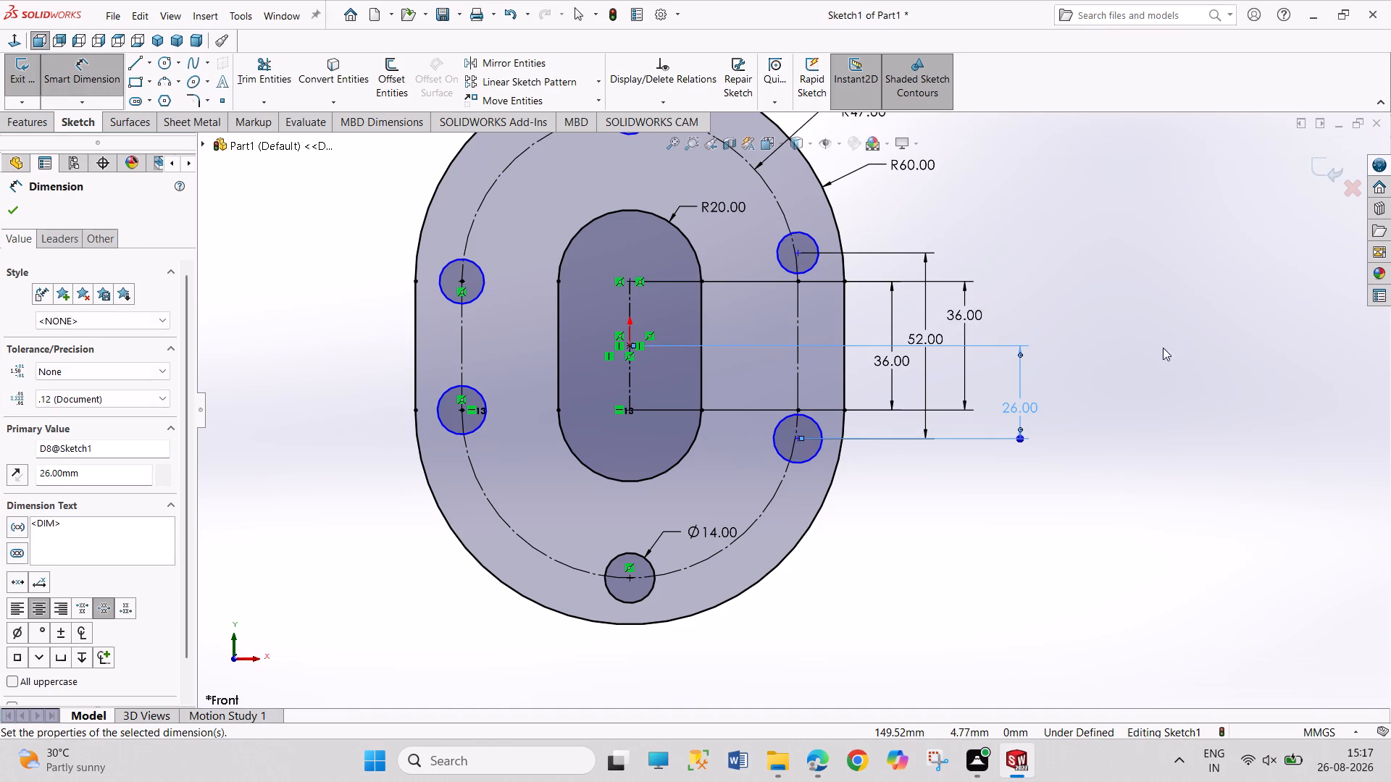
{"action": "left_click", "coordinate": [1180, 374]}
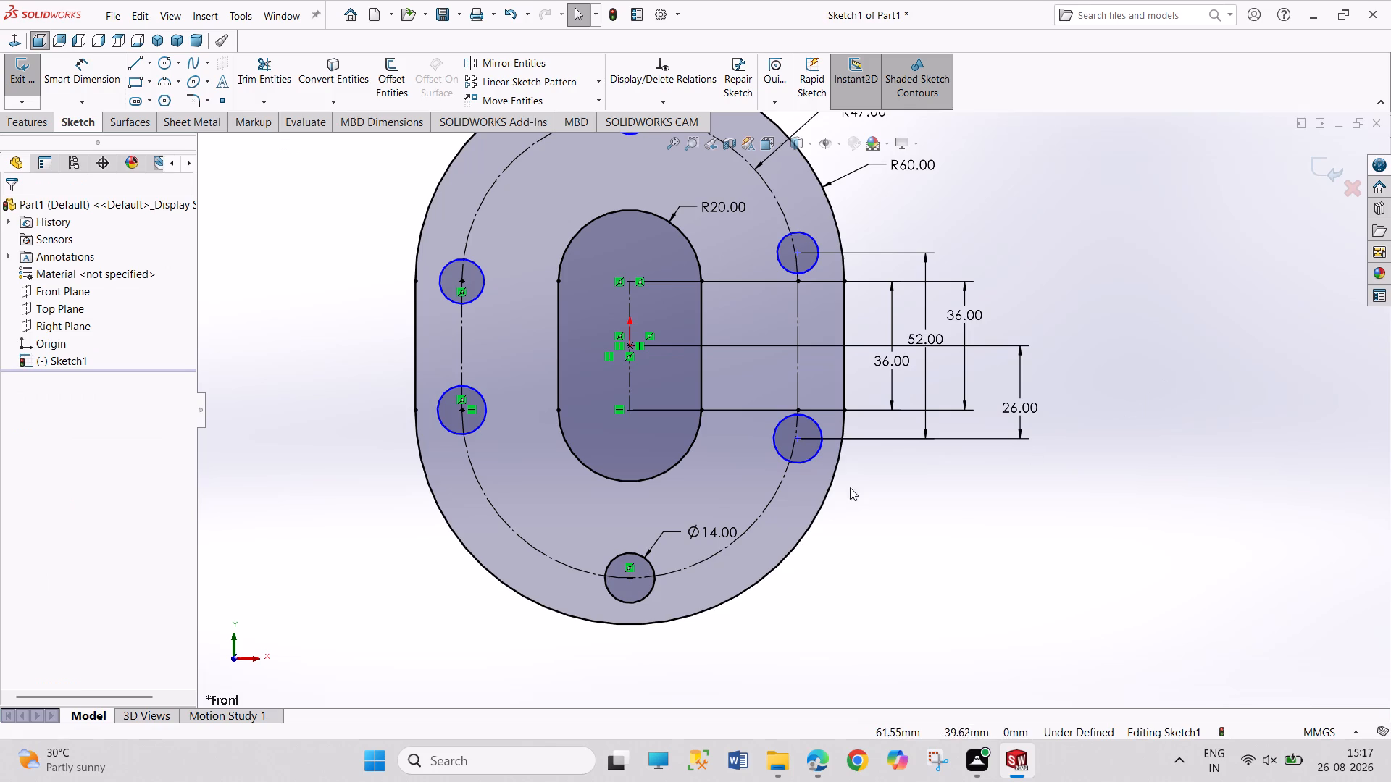
Make the lower right-hand bolt hole's centre coincident with the lower arc of the R47 construction slot.
{"action": "left_click", "coordinate": [799, 441]}
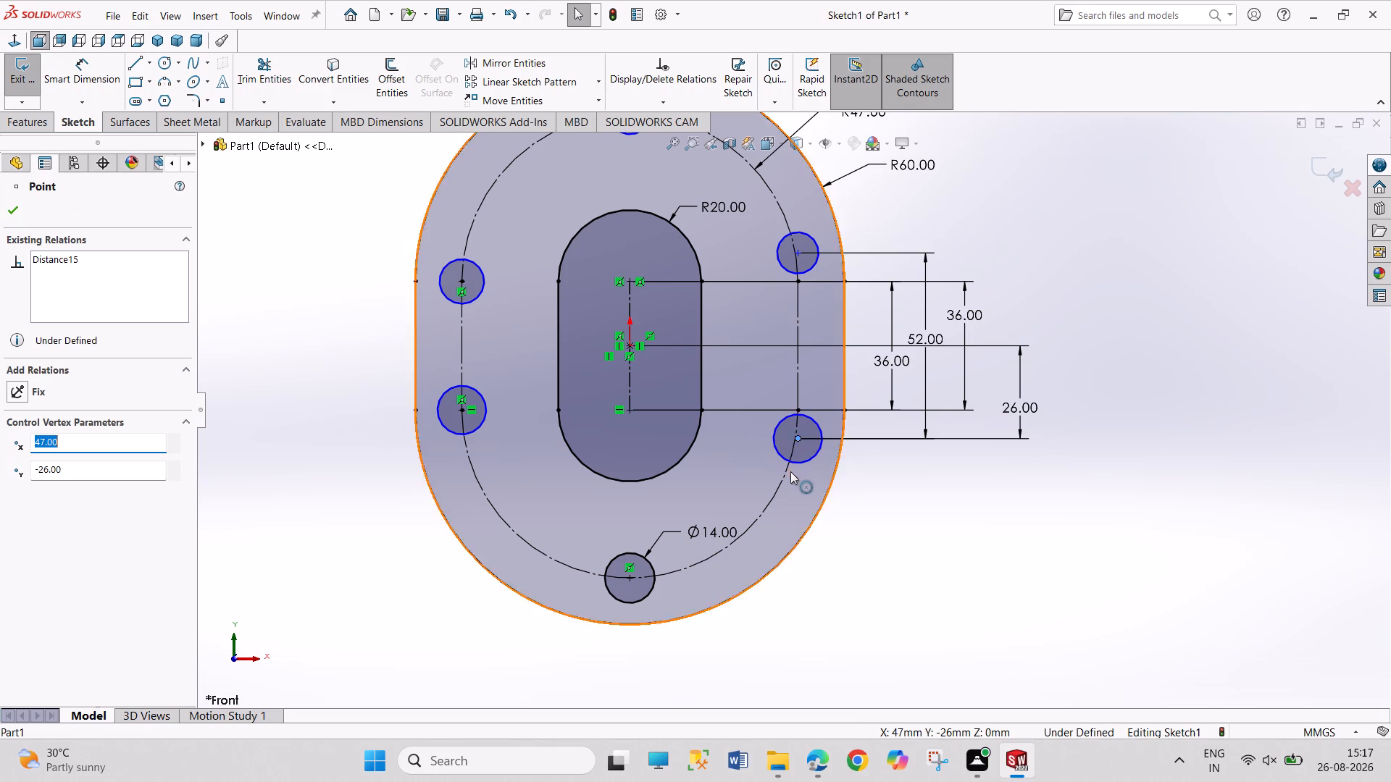
{"action": "left_click", "coordinate": [785, 474], "text": "ctrl"}
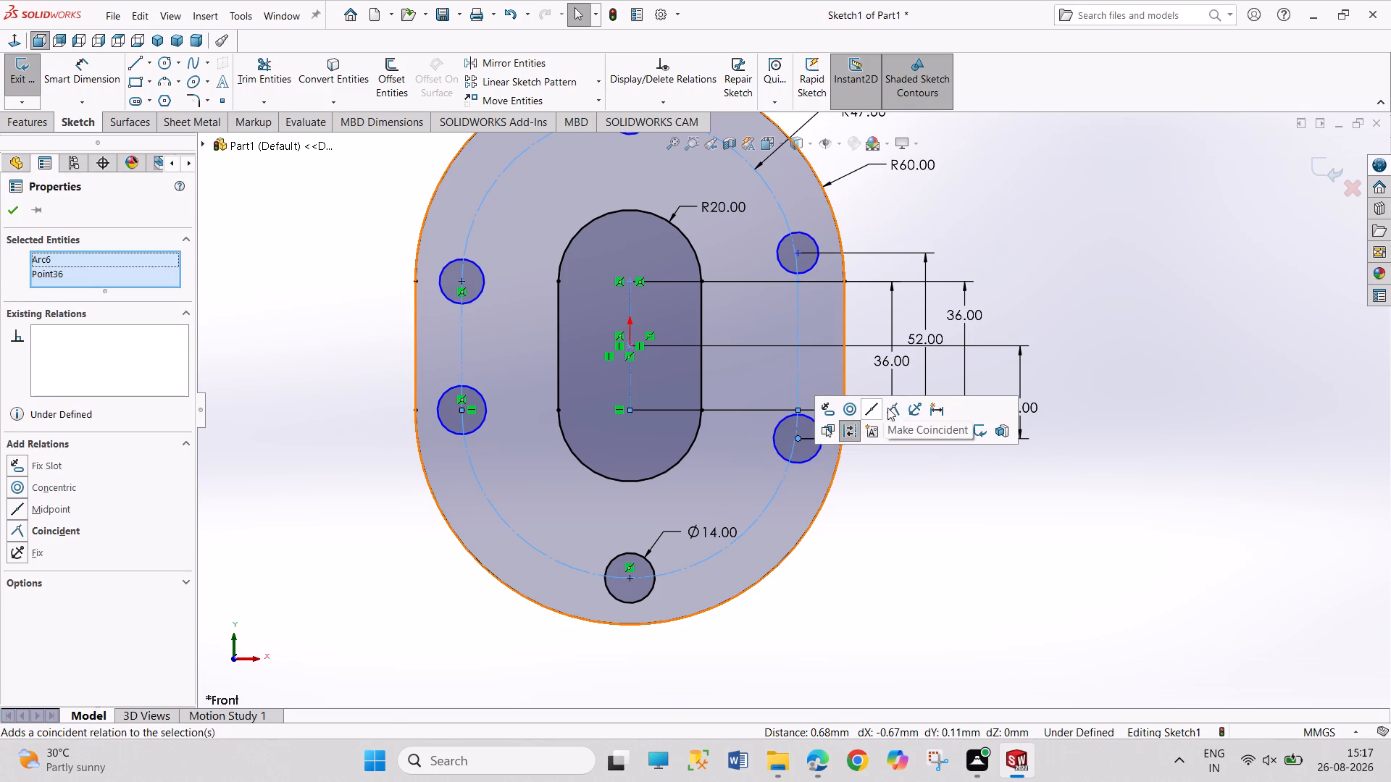
{"action": "left_click", "coordinate": [901, 408]}
{"action": "left_click", "coordinate": [916, 526]}
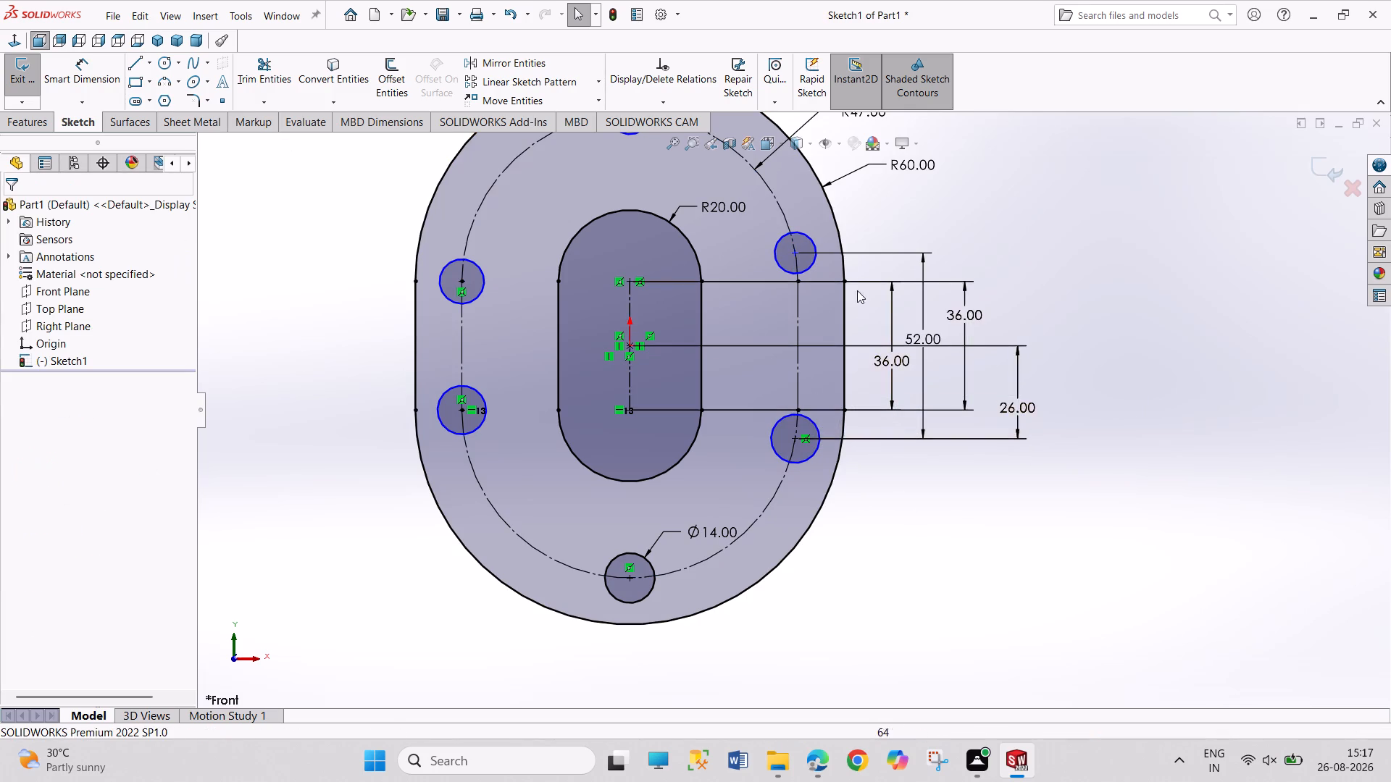
Make the upper right-hand bolt hole's centre coincident with the upper arc of the R47 construction slot.
{"action": "scroll", "coordinate": [851, 274], "scroll_direction": "down", "scroll_amount": 5}
{"action": "scroll", "coordinate": [666, 256], "scroll_direction": "down", "scroll_amount": 4}
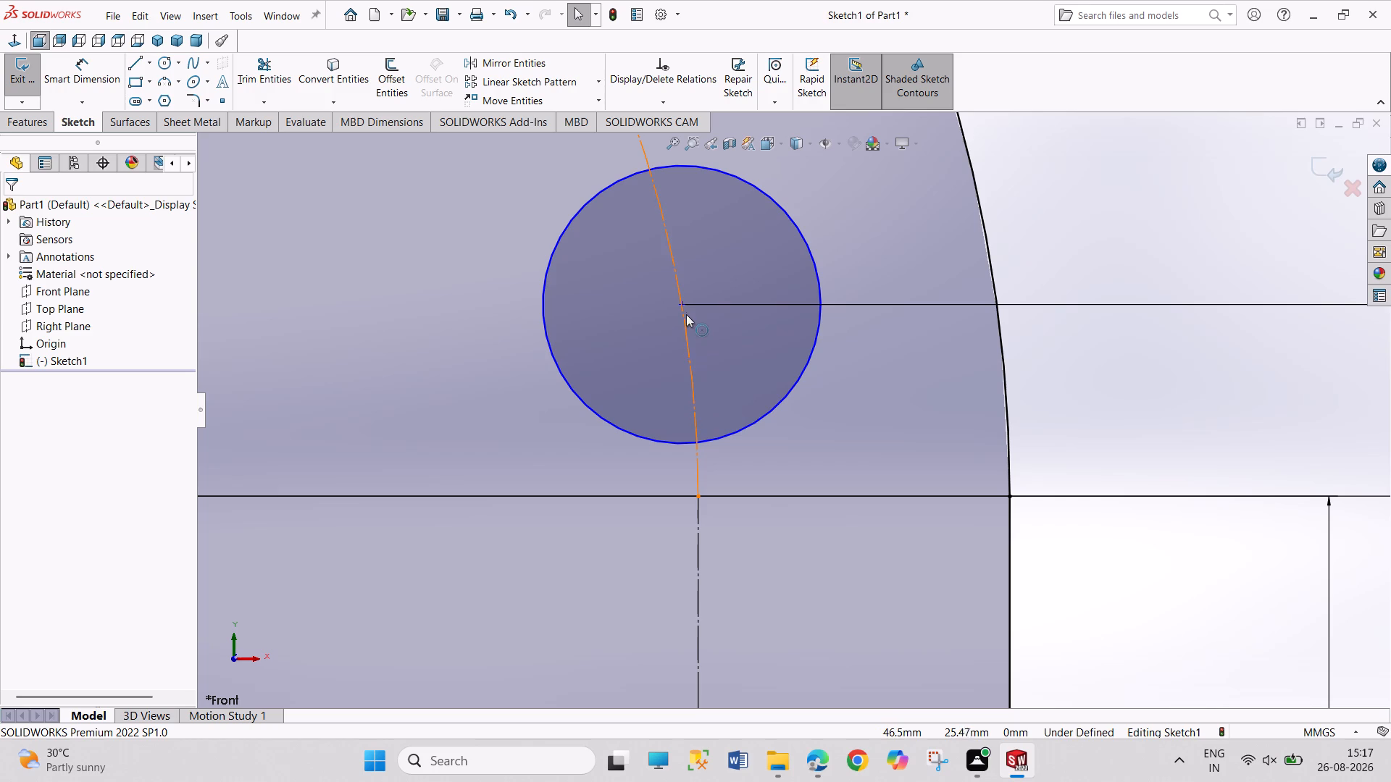
{"action": "left_click", "coordinate": [682, 304]}
{"action": "left_click", "coordinate": [691, 380], "text": "ctrl"}
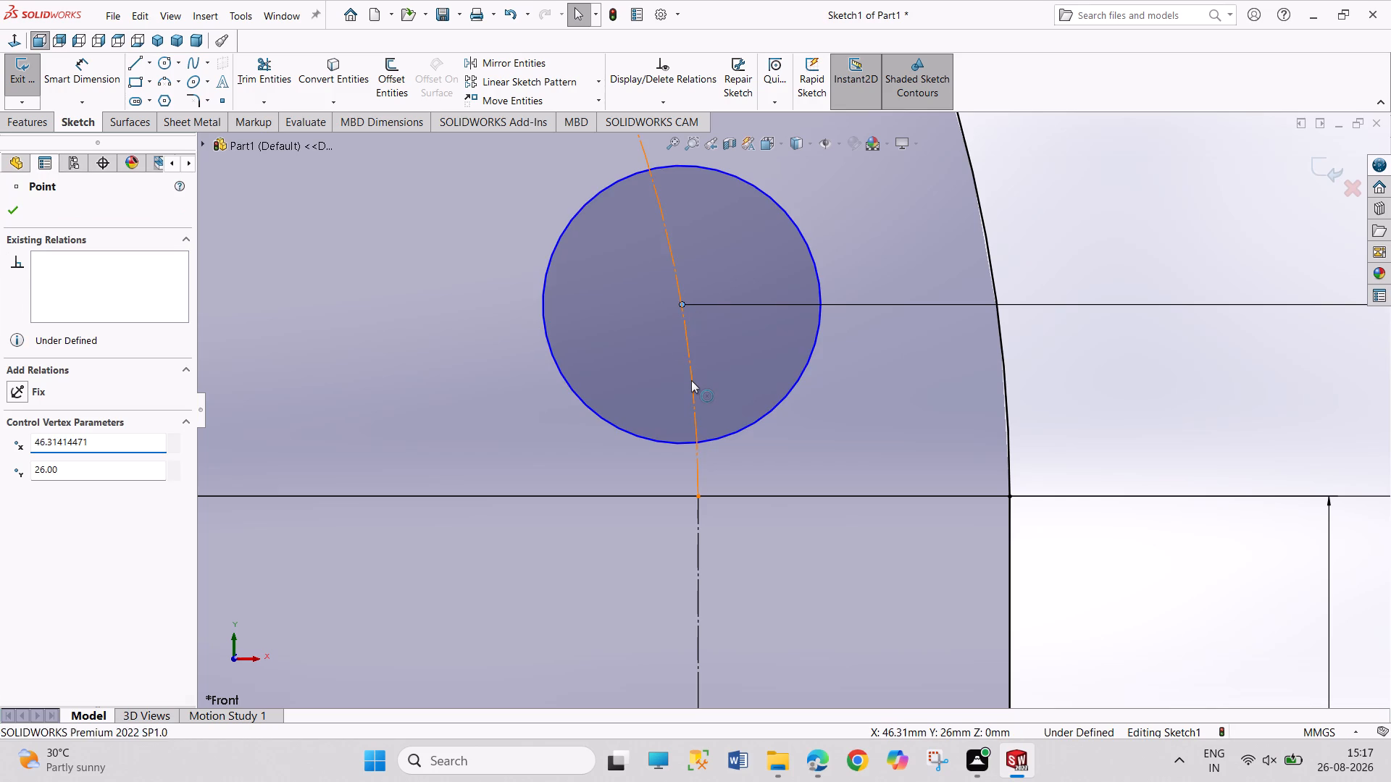
{"action": "left_click", "coordinate": [54, 529]}
{"action": "left_click", "coordinate": [343, 479]}
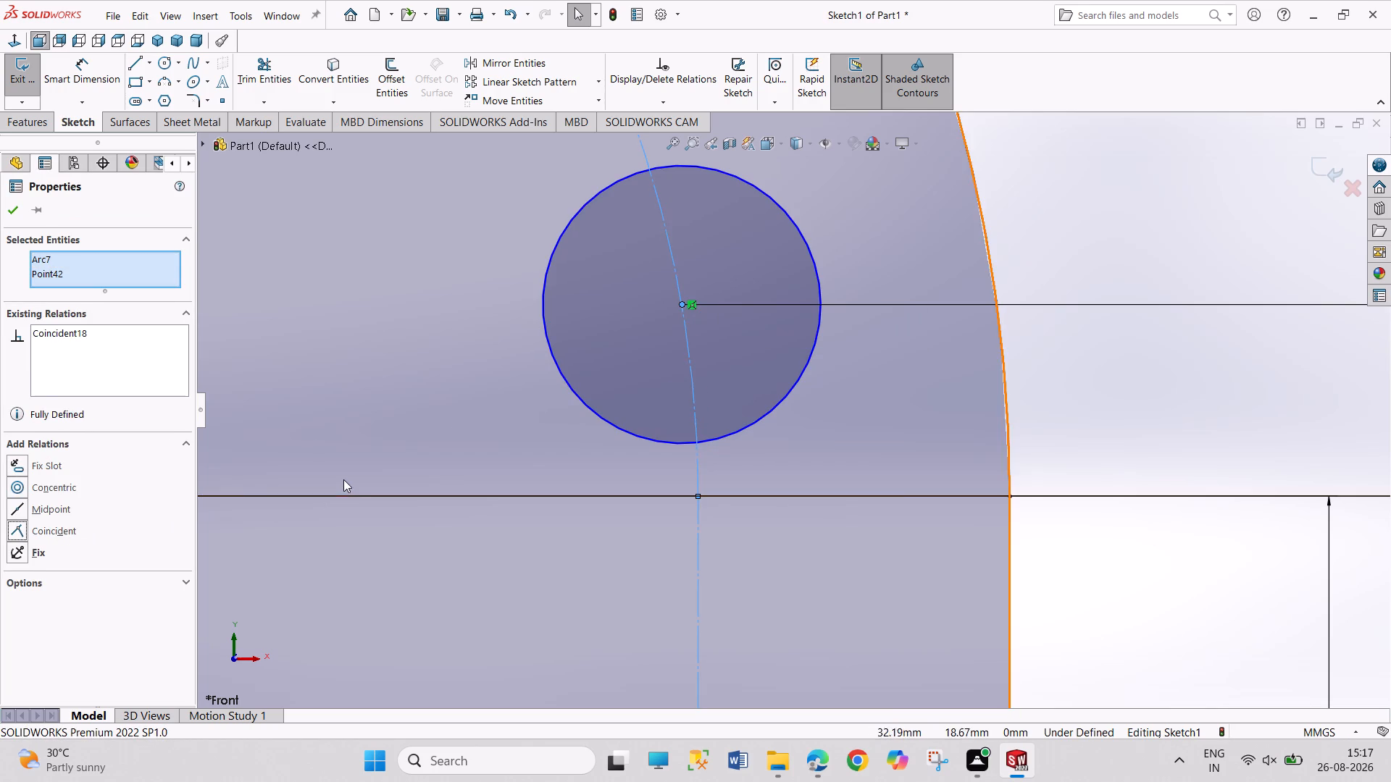
Apply an Equal relation to all six bolt-hole circles, including the 14 mm diameter hole at the bottom of the flange.
{"action": "scroll", "coordinate": [371, 470], "scroll_direction": "up", "scroll_amount": 5}
{"action": "scroll", "coordinate": [469, 482], "scroll_direction": "up", "scroll_amount": 5}
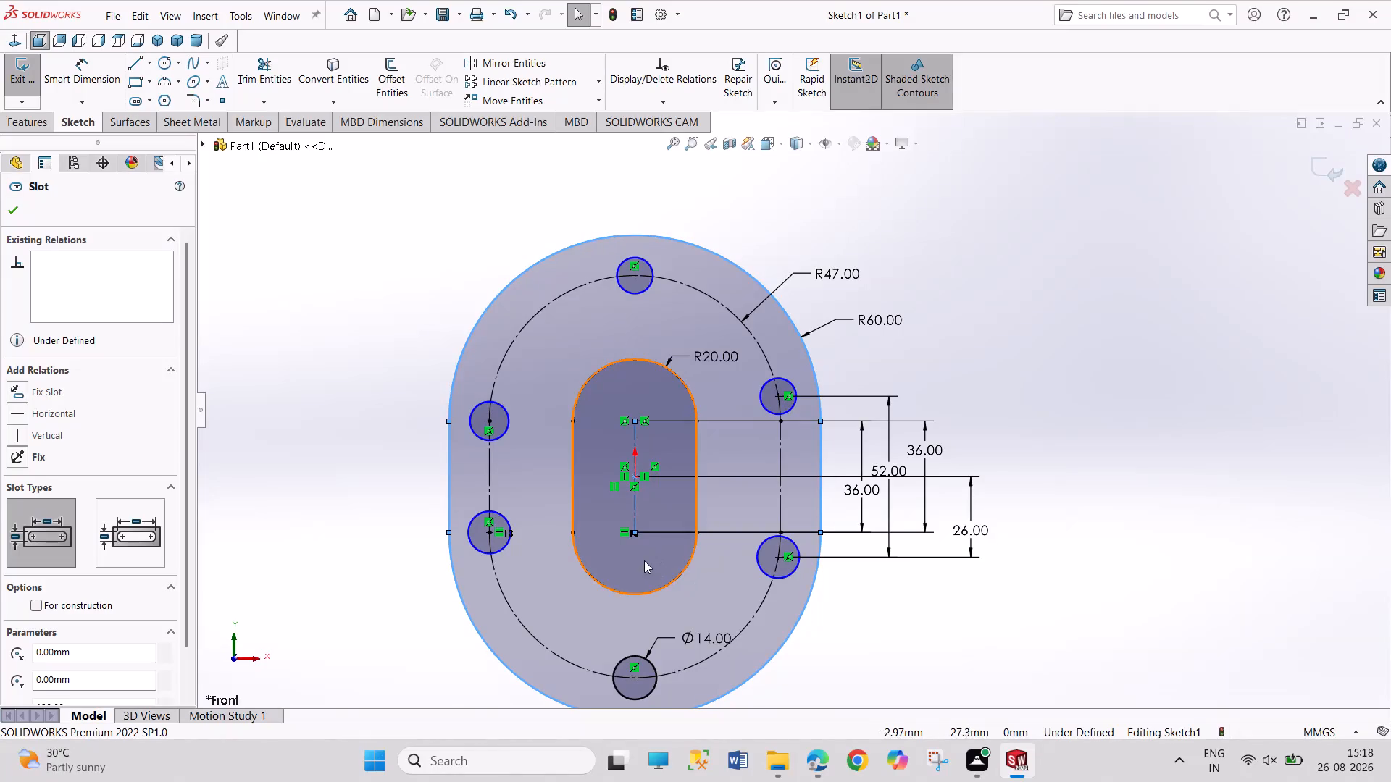
{"action": "left_click", "coordinate": [653, 688]}
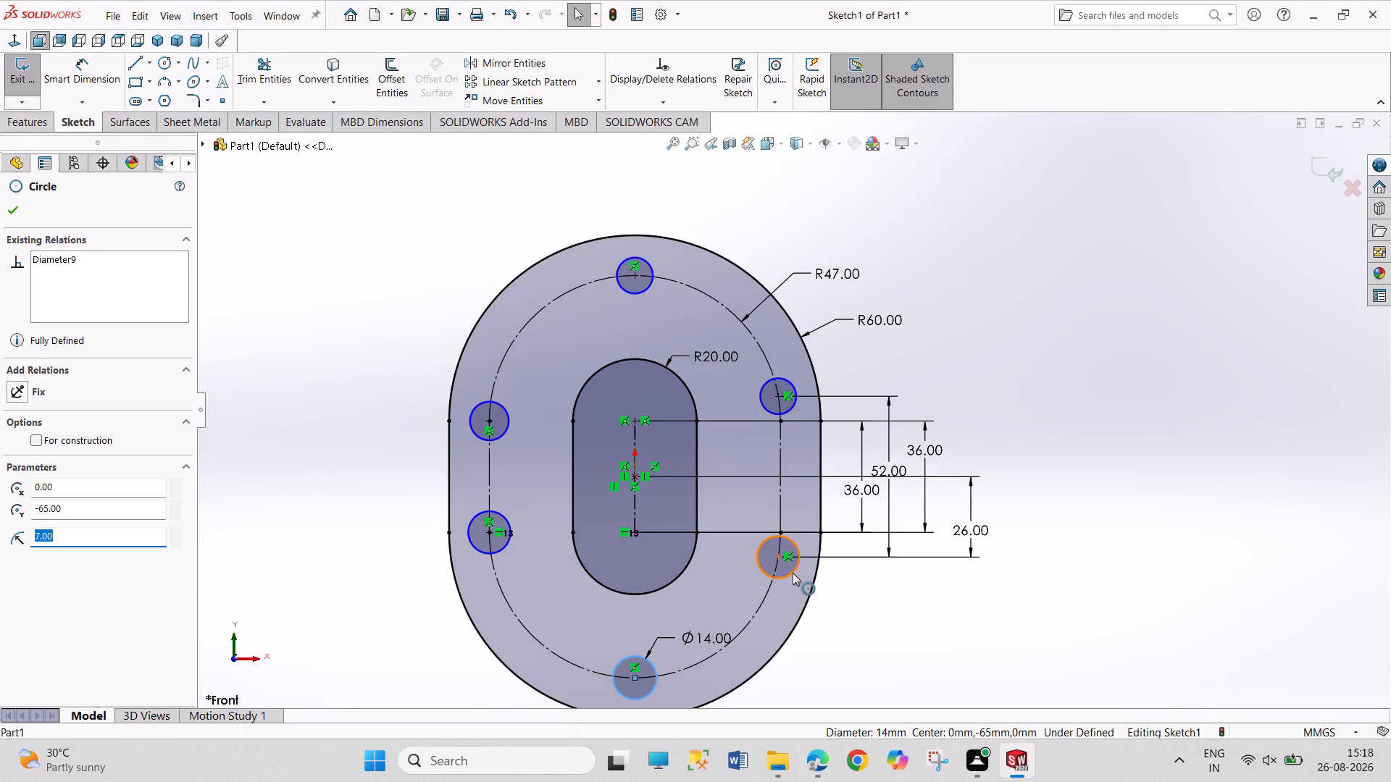
{"action": "left_click", "coordinate": [792, 573], "text": "ctrl"}
{"action": "left_click", "coordinate": [794, 408], "text": "ctrl"}
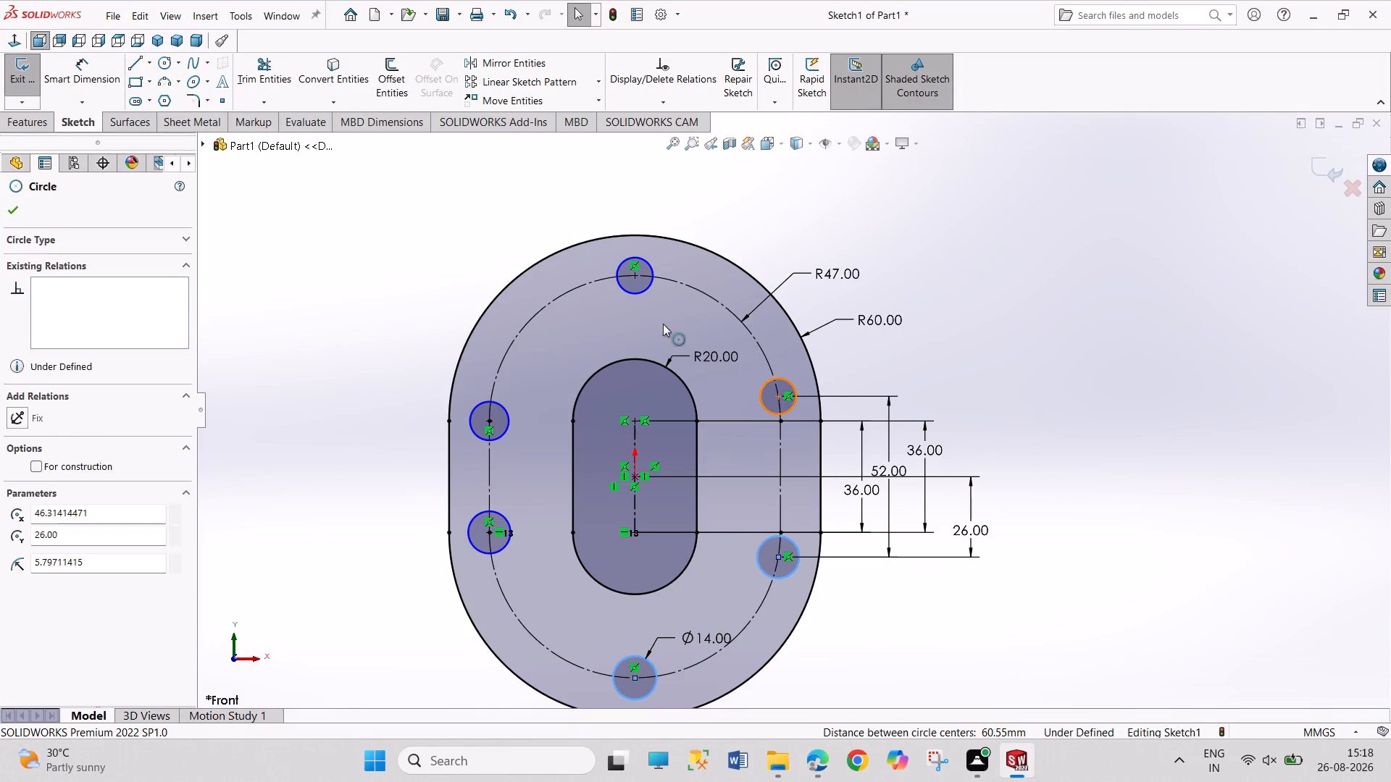
{"action": "left_click", "coordinate": [640, 290], "text": "ctrl"}
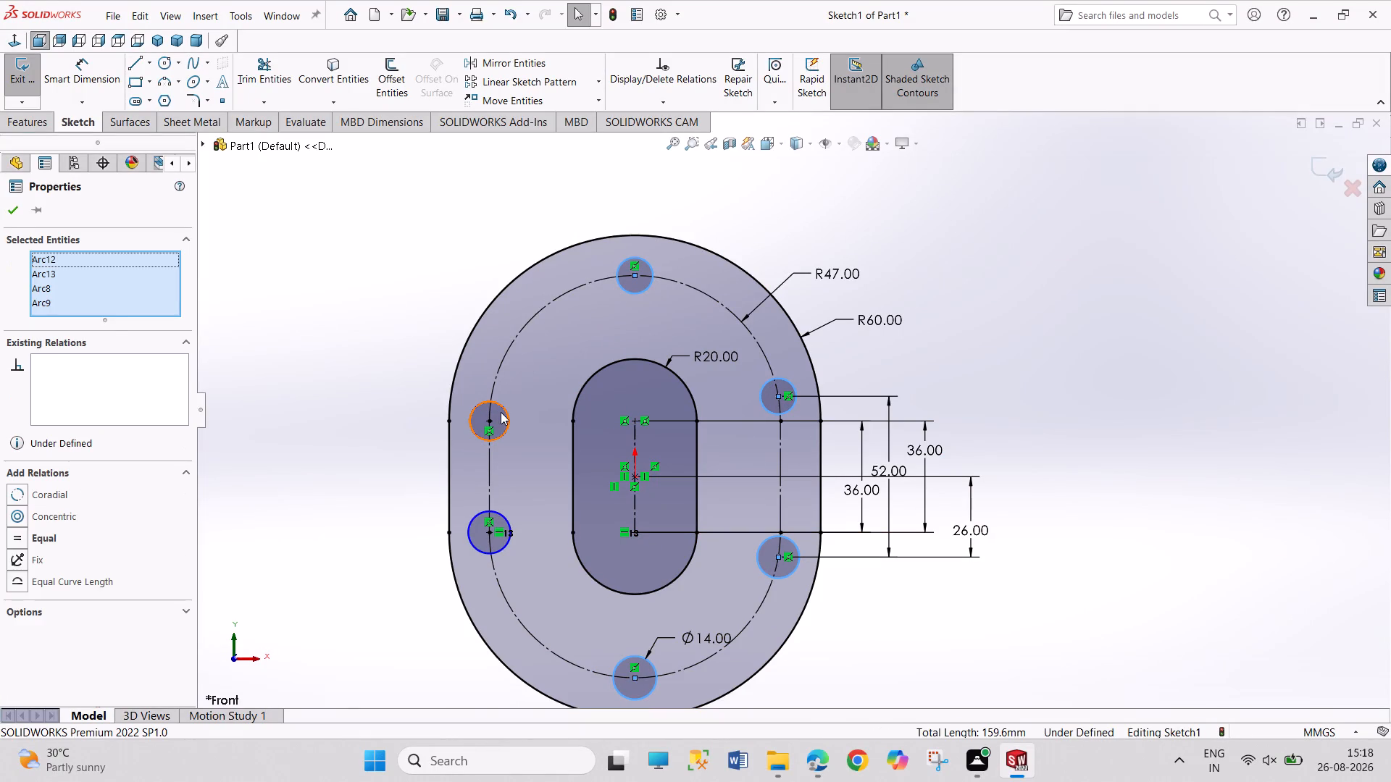
{"action": "left_click", "coordinate": [501, 412], "text": "ctrl"}
{"action": "left_click", "coordinate": [511, 527], "text": "ctrl"}
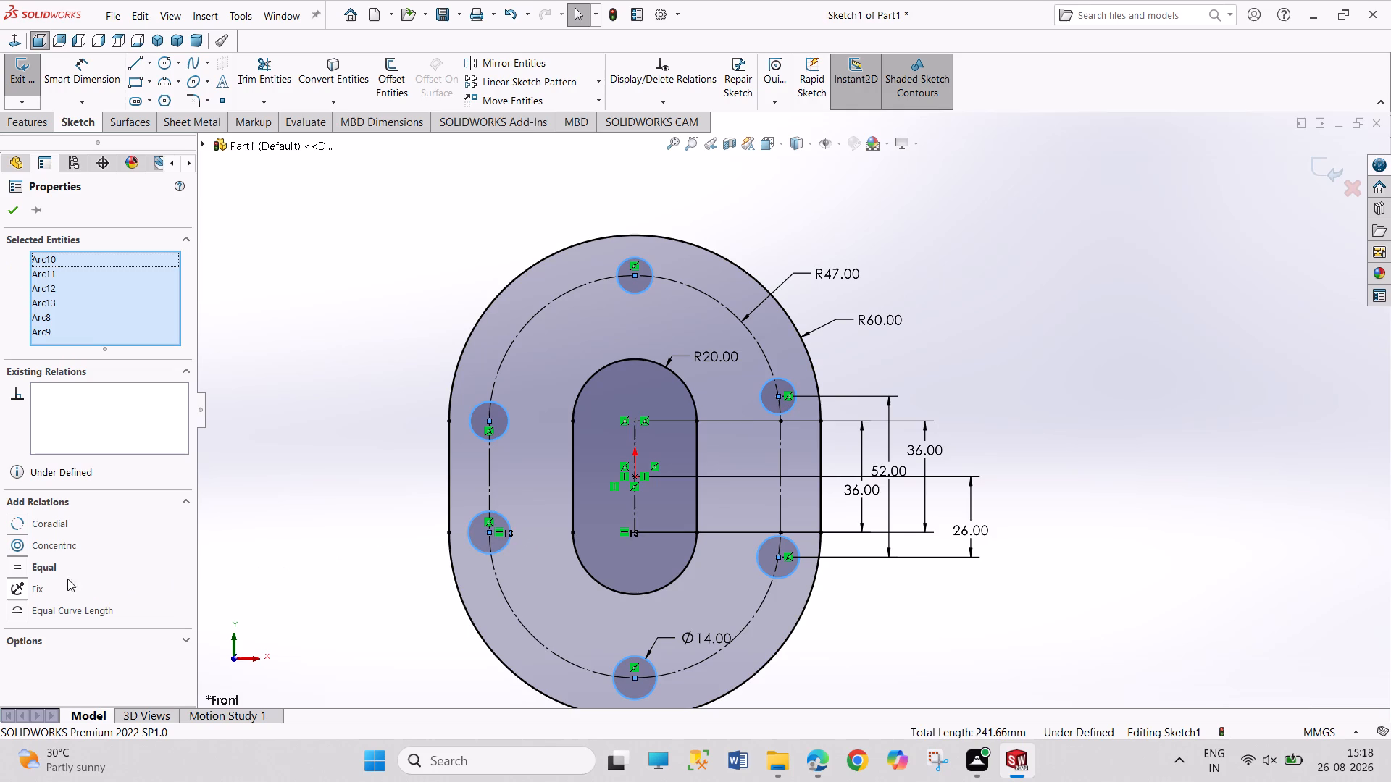
{"action": "left_click", "coordinate": [46, 565]}
{"action": "left_click", "coordinate": [280, 526]}
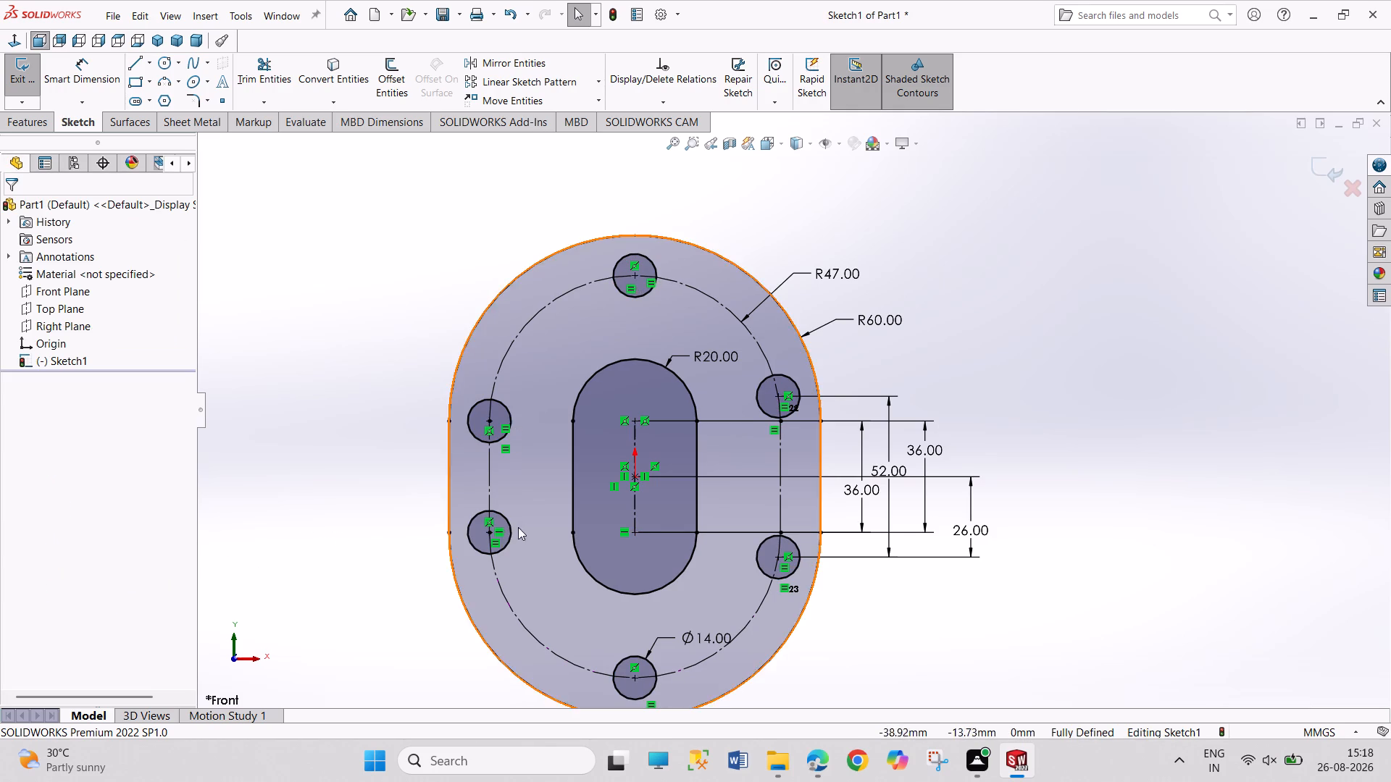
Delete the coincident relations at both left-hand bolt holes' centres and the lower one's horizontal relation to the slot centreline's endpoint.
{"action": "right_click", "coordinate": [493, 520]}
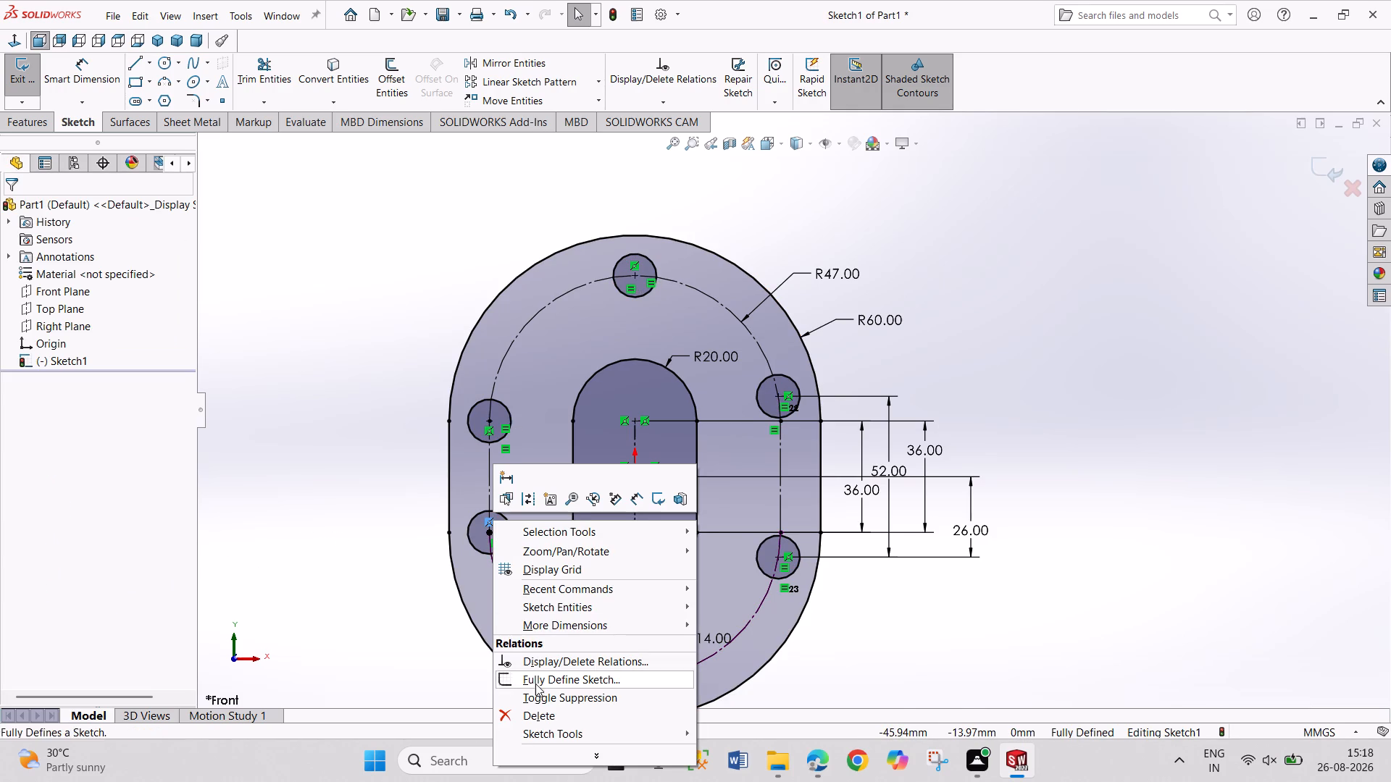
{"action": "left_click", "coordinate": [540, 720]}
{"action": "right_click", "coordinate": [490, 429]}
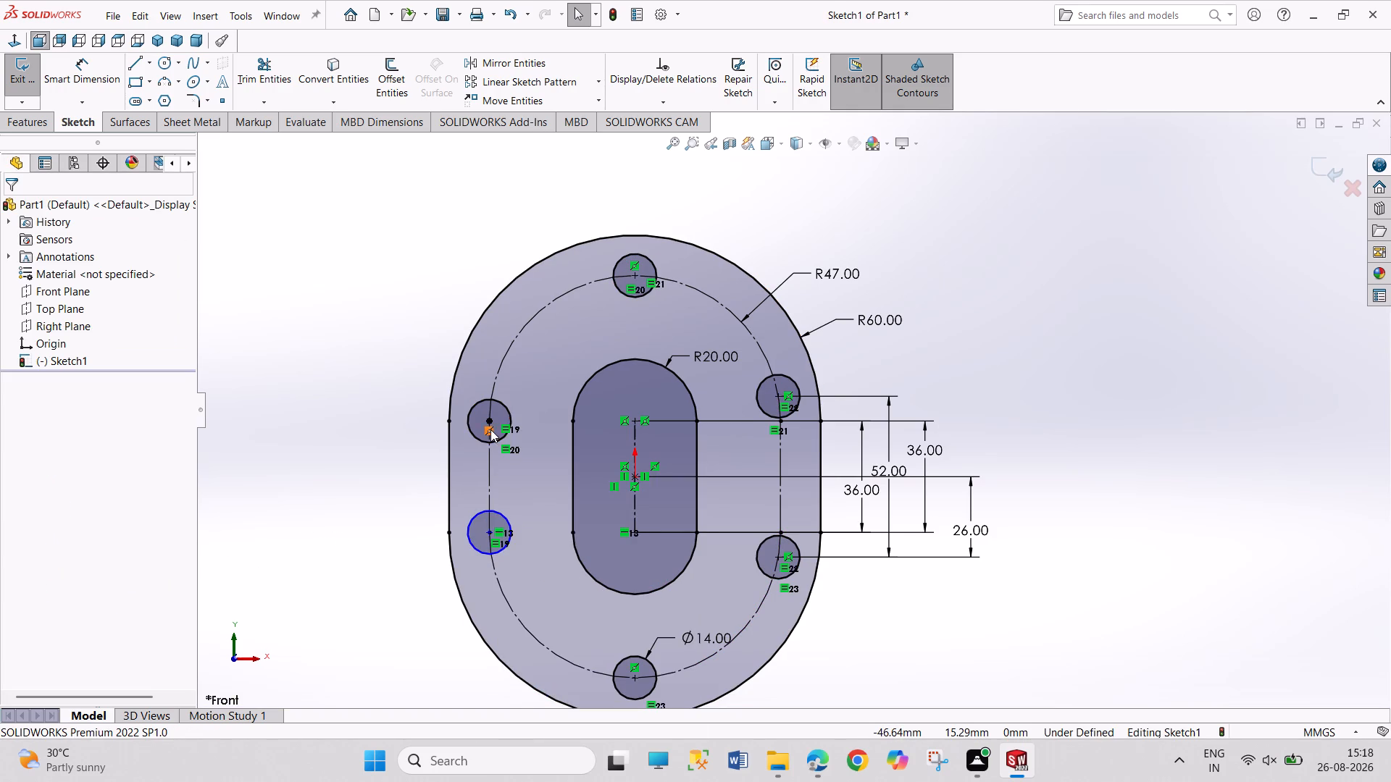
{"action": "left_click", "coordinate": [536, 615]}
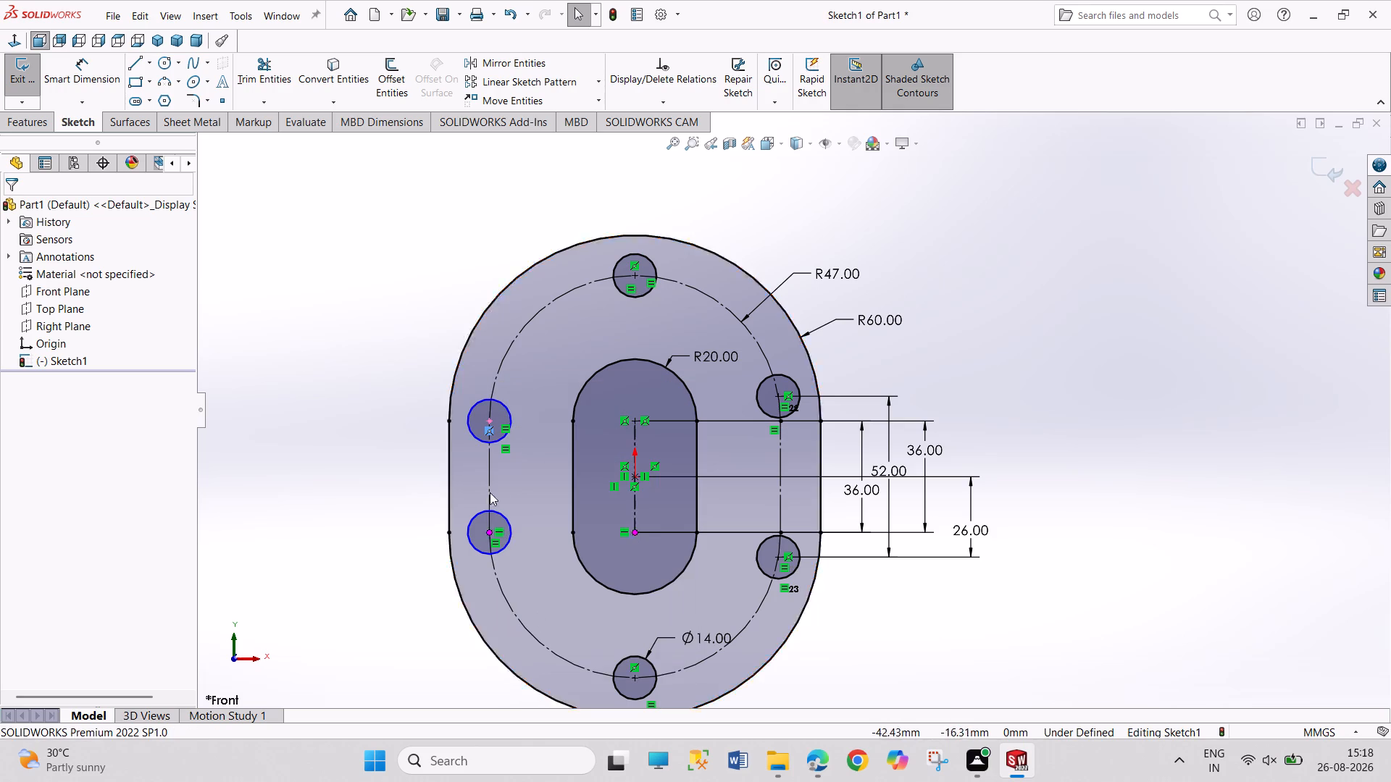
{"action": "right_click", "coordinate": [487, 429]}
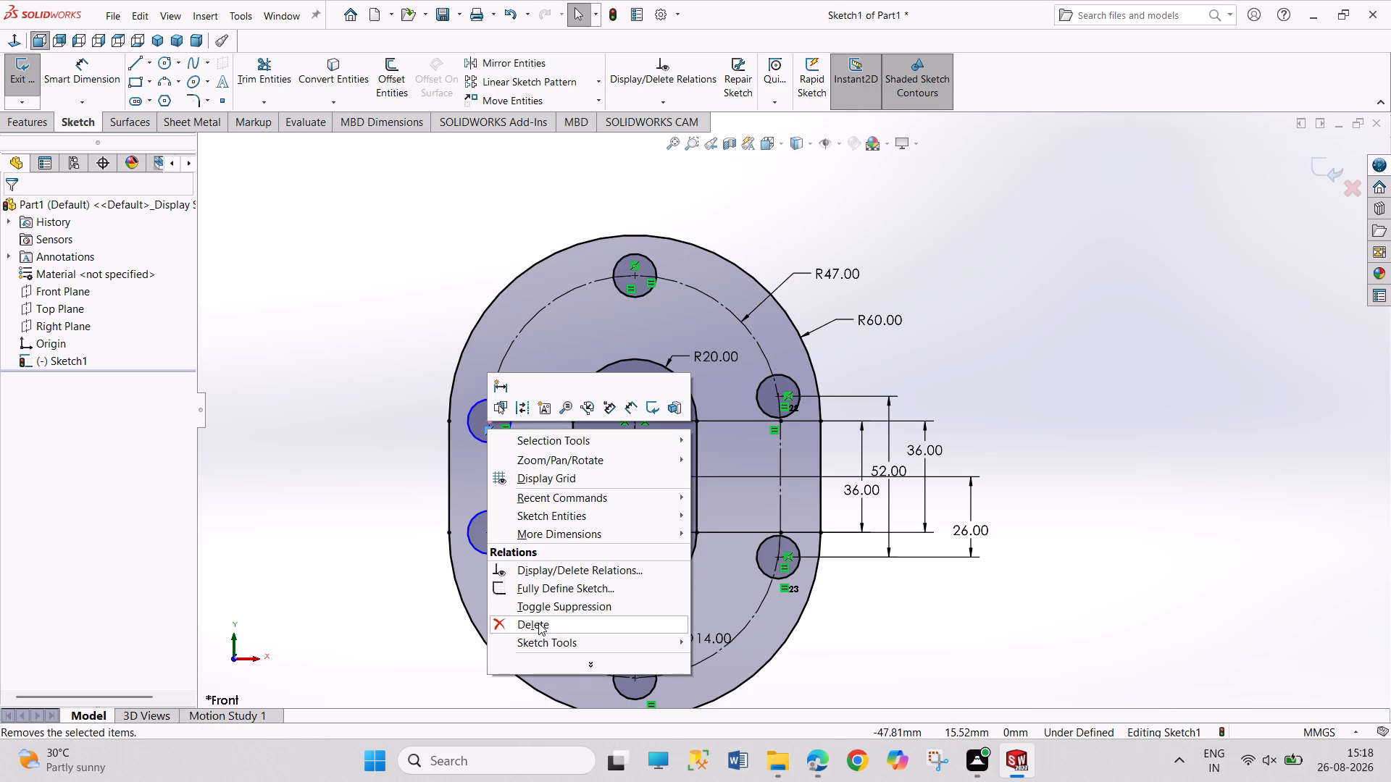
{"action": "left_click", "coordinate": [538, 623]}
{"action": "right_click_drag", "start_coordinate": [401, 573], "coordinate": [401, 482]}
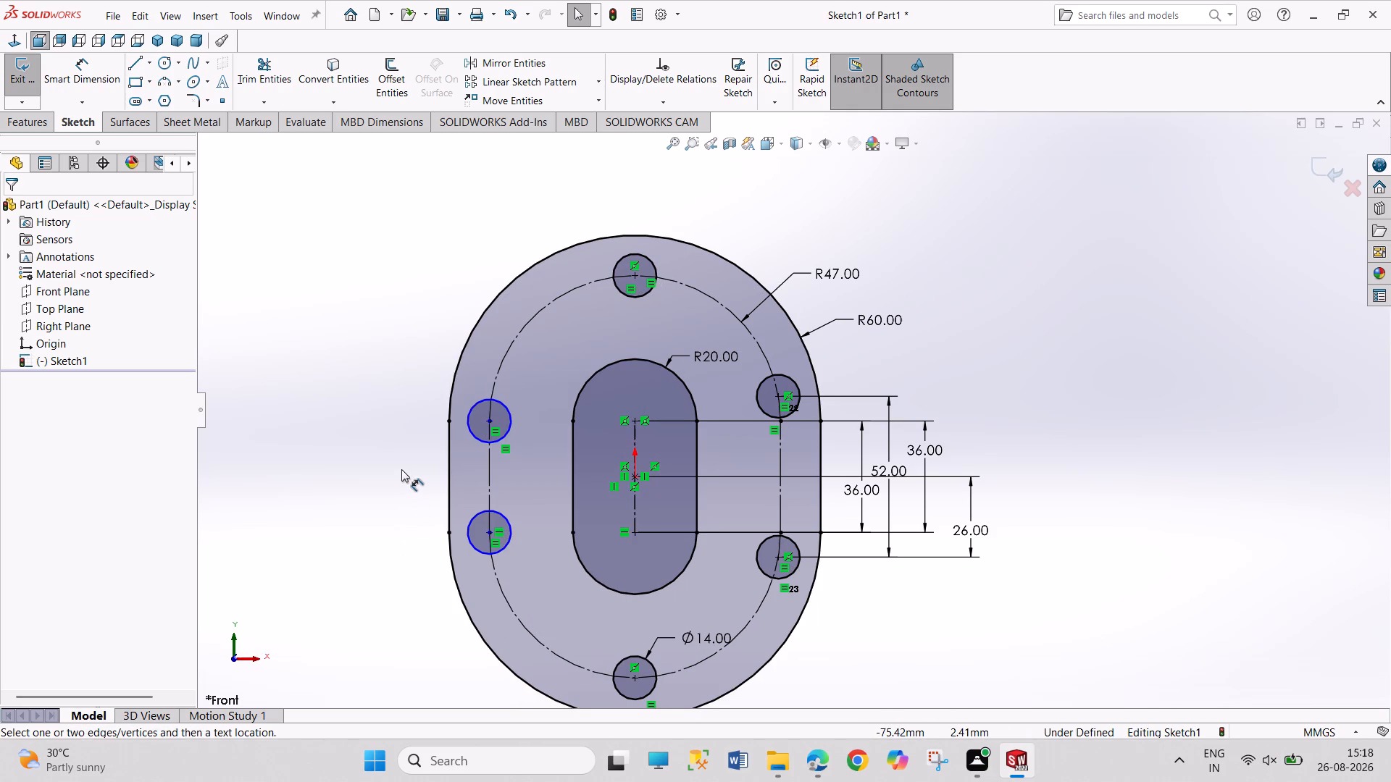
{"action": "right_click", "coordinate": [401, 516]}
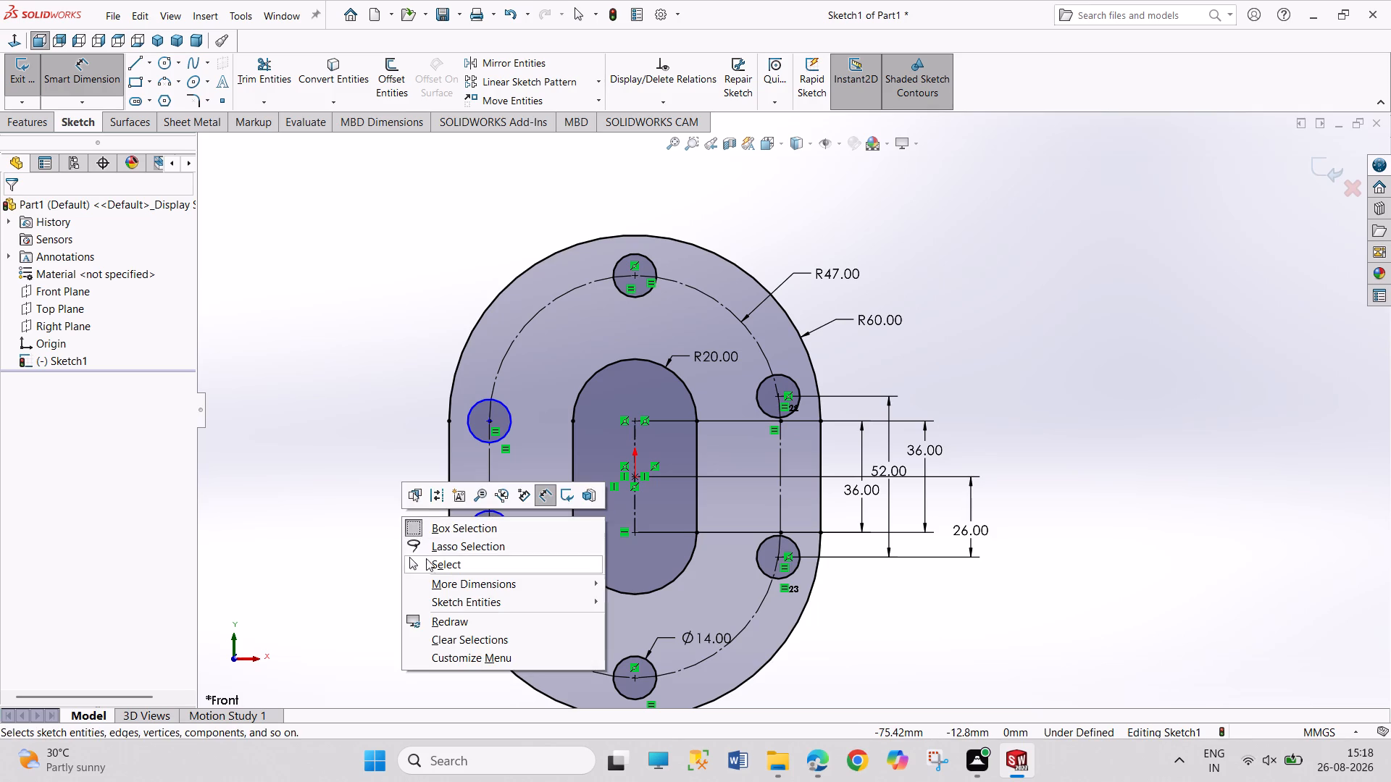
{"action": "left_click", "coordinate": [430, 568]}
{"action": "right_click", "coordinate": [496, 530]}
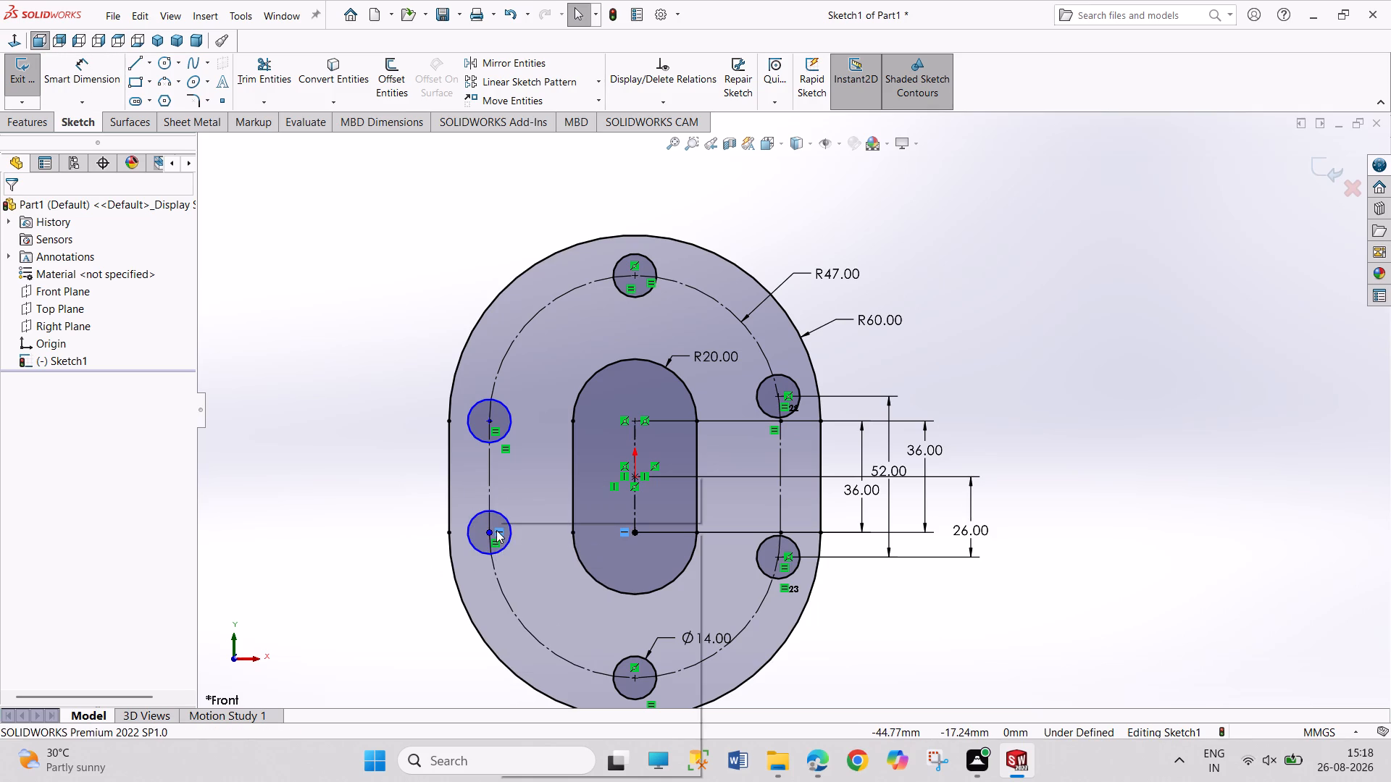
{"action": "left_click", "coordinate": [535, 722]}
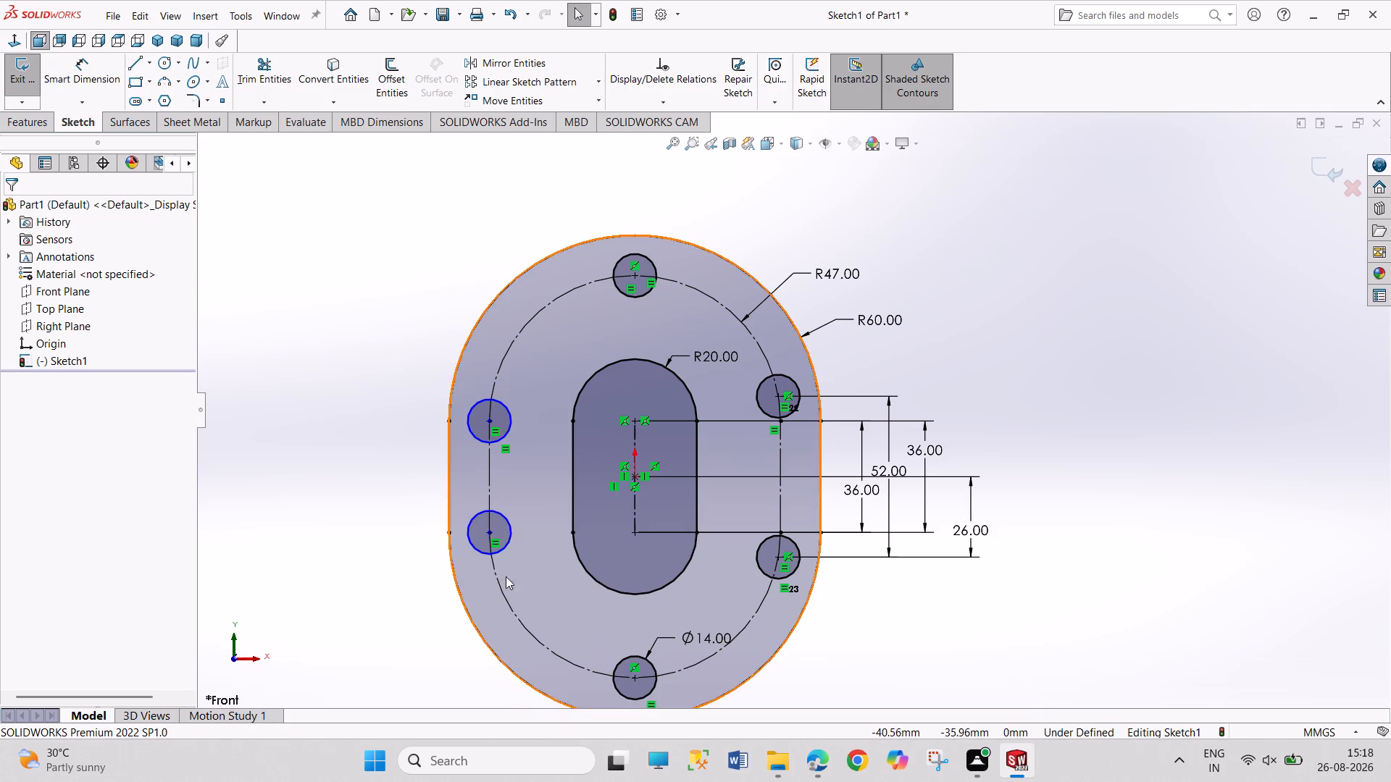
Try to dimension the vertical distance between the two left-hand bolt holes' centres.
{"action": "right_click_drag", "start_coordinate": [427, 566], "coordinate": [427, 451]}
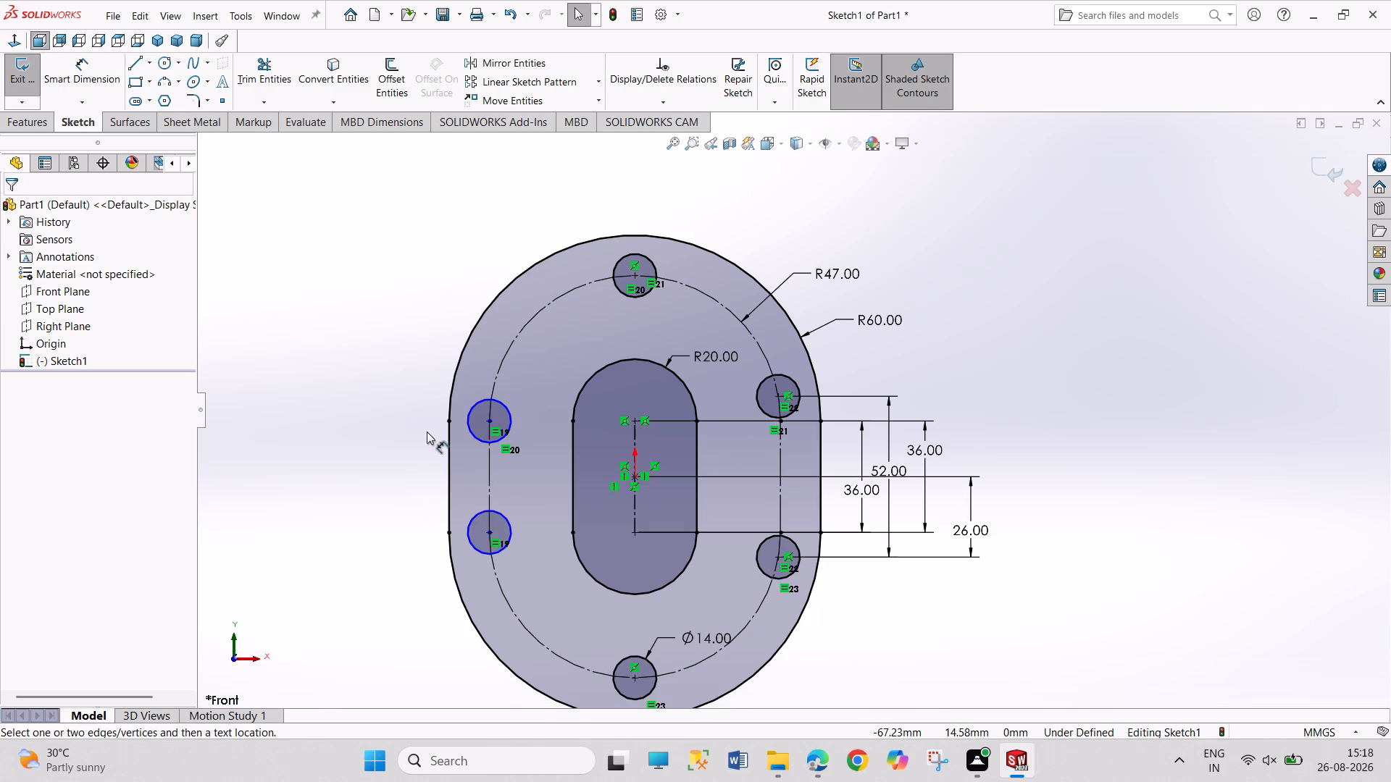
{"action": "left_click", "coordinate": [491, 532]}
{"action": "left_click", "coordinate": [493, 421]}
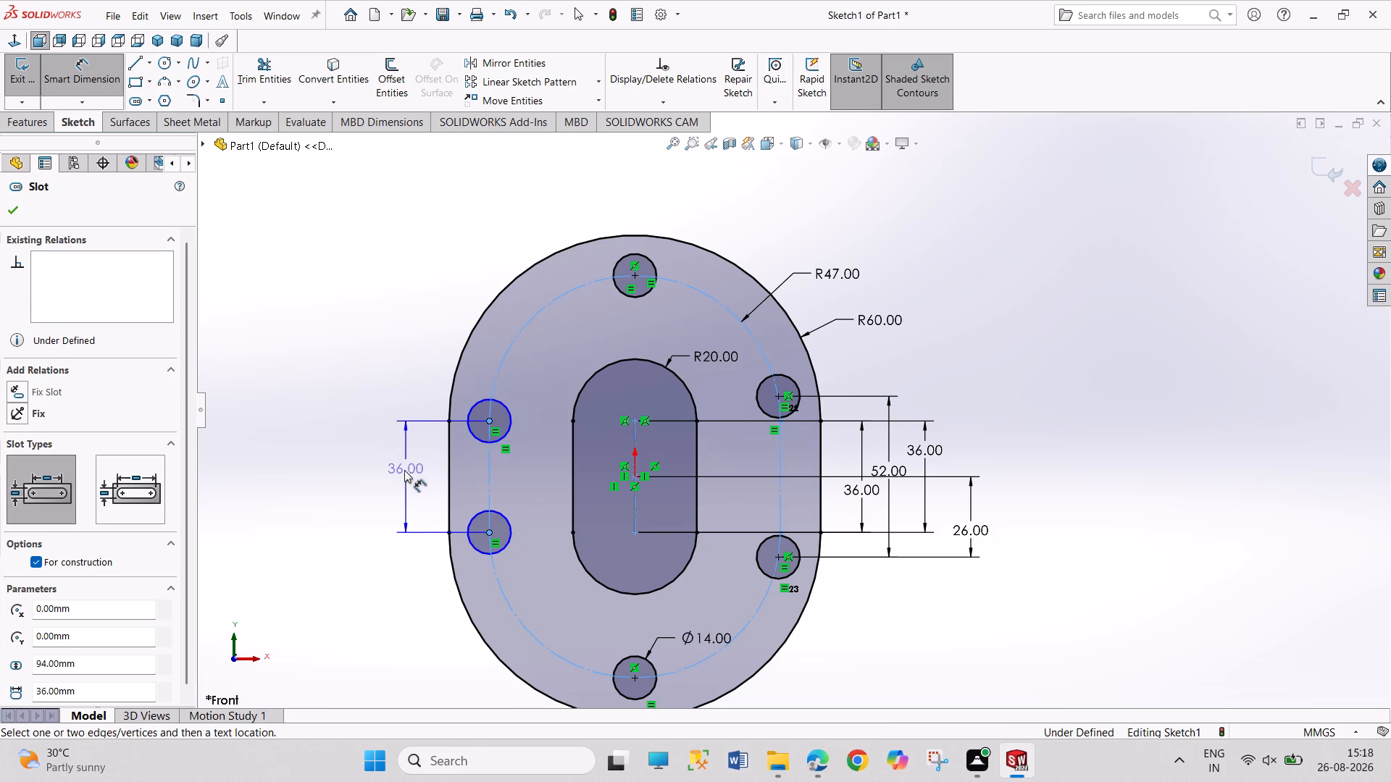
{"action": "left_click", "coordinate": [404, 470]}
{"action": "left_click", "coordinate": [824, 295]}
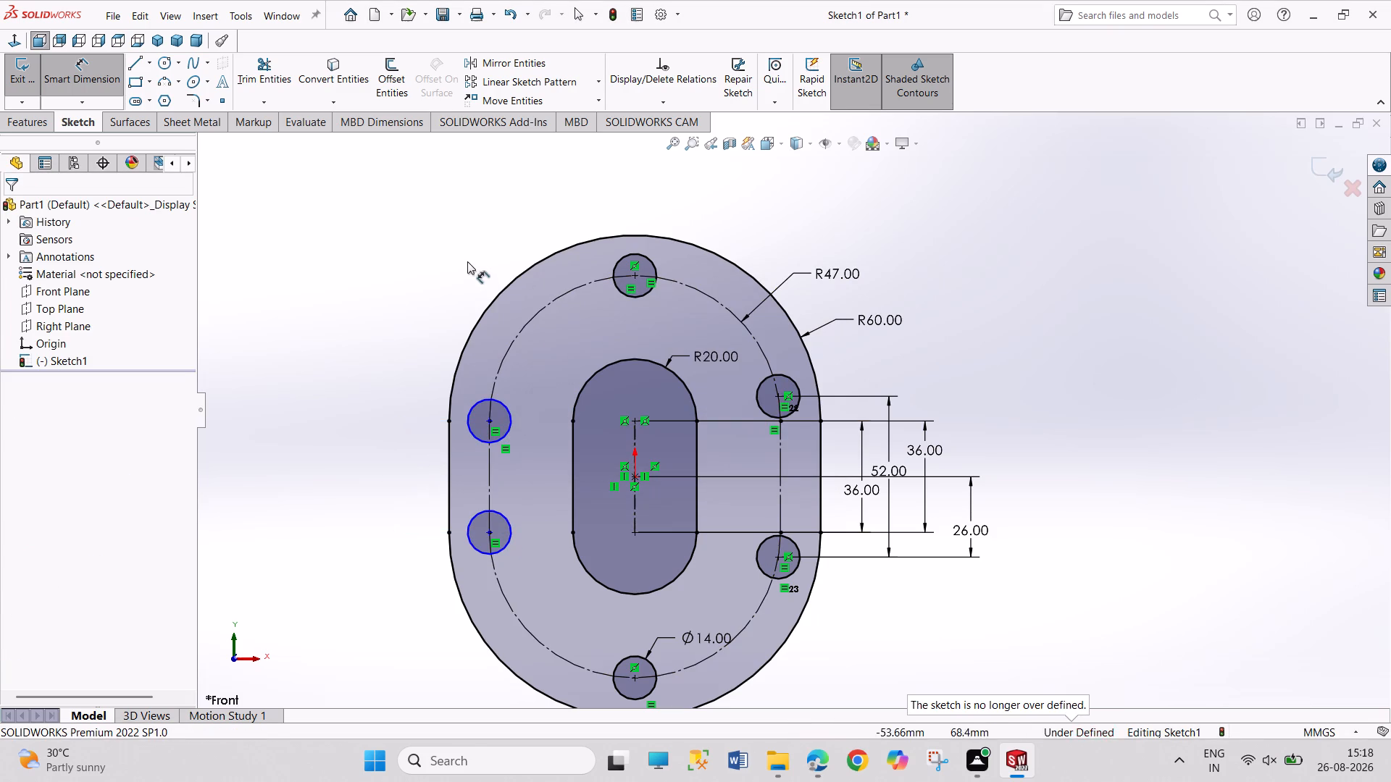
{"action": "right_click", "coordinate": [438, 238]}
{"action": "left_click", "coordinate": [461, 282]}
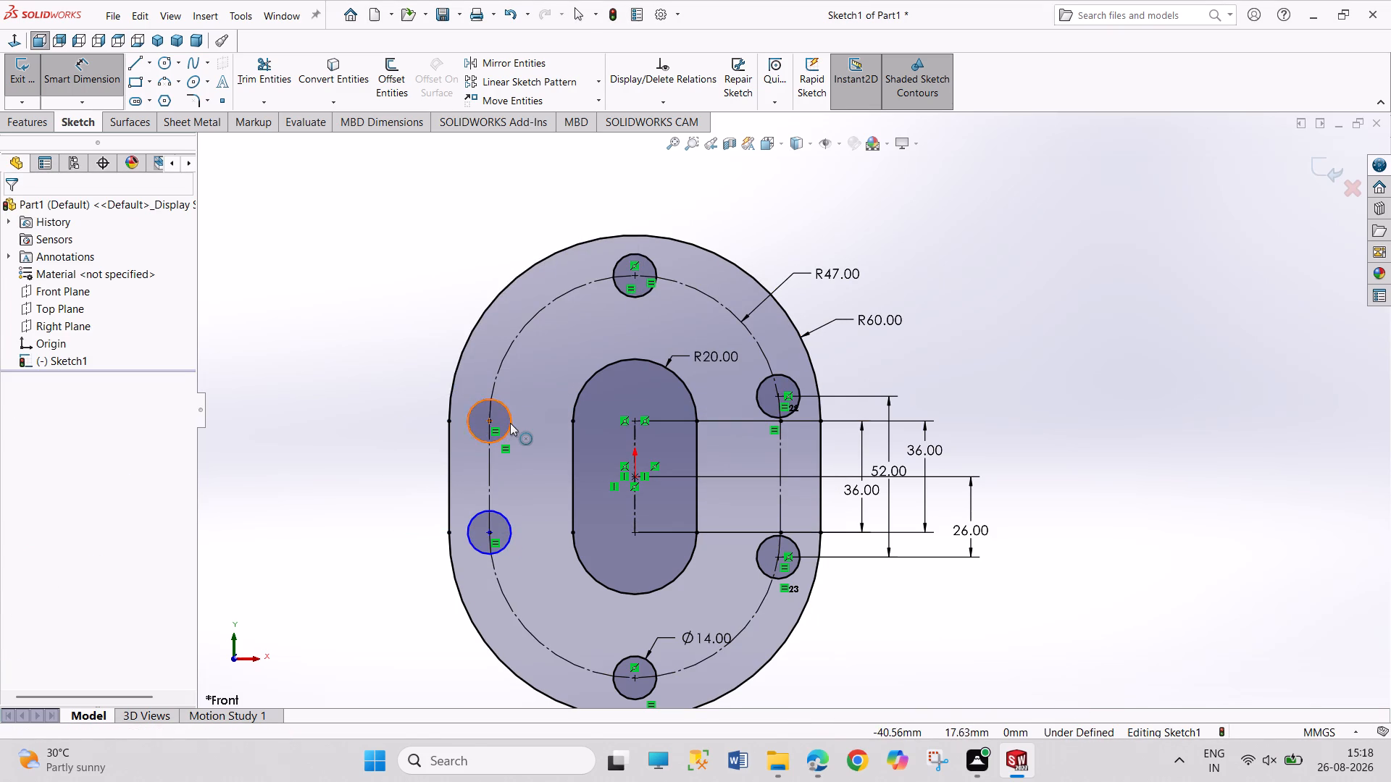
Delete the upper and lower left-hand bolt-hole circles from the flange sketch.
{"action": "right_click", "coordinate": [510, 423]}
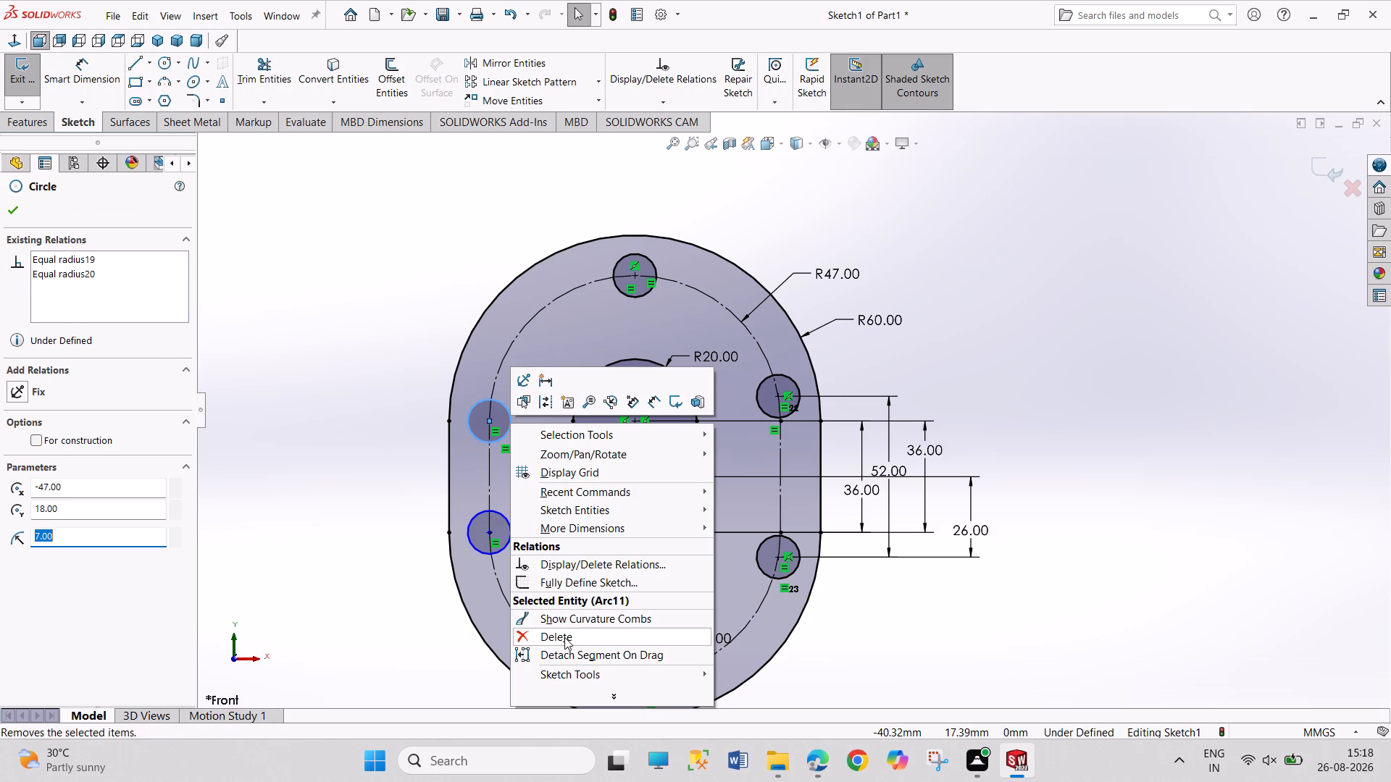
{"action": "left_click", "coordinate": [564, 637]}
{"action": "right_click", "coordinate": [507, 532]}
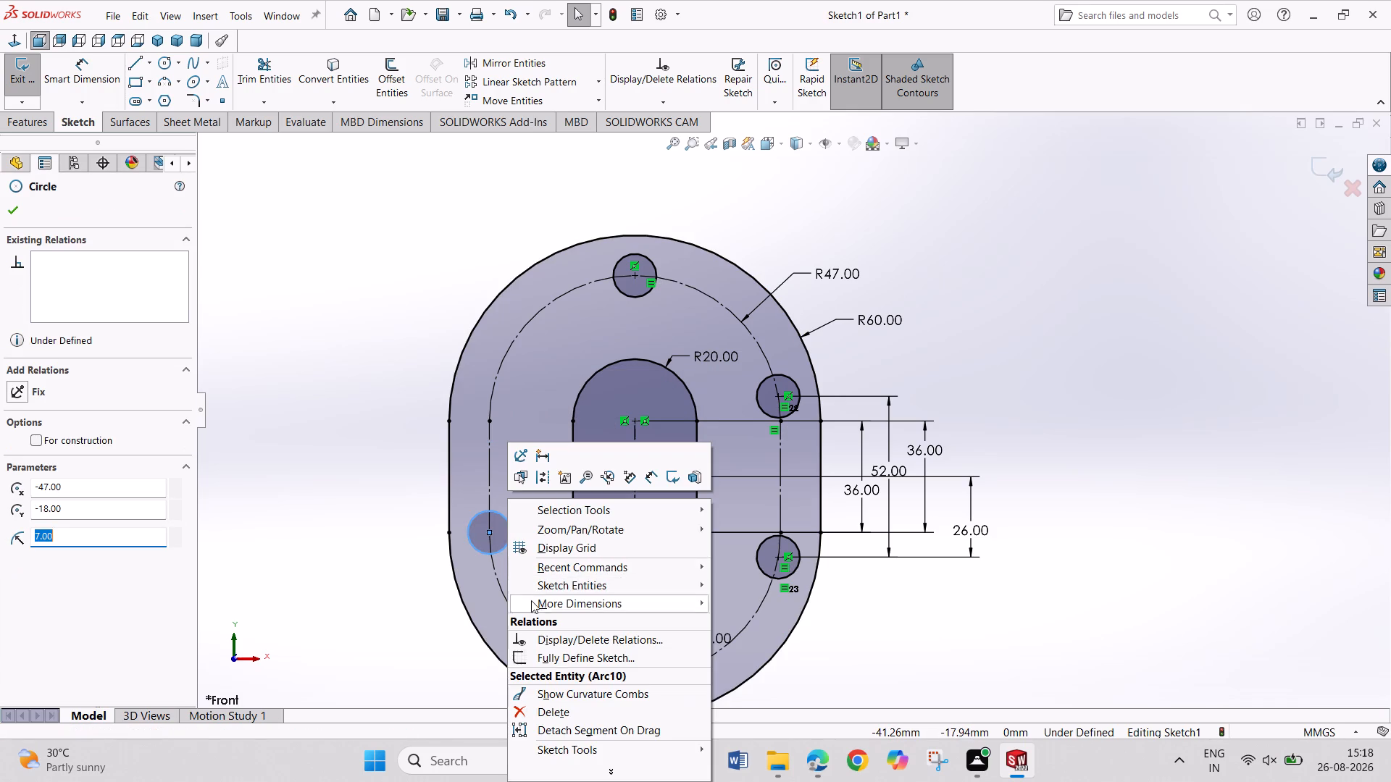
{"action": "left_click", "coordinate": [572, 703]}
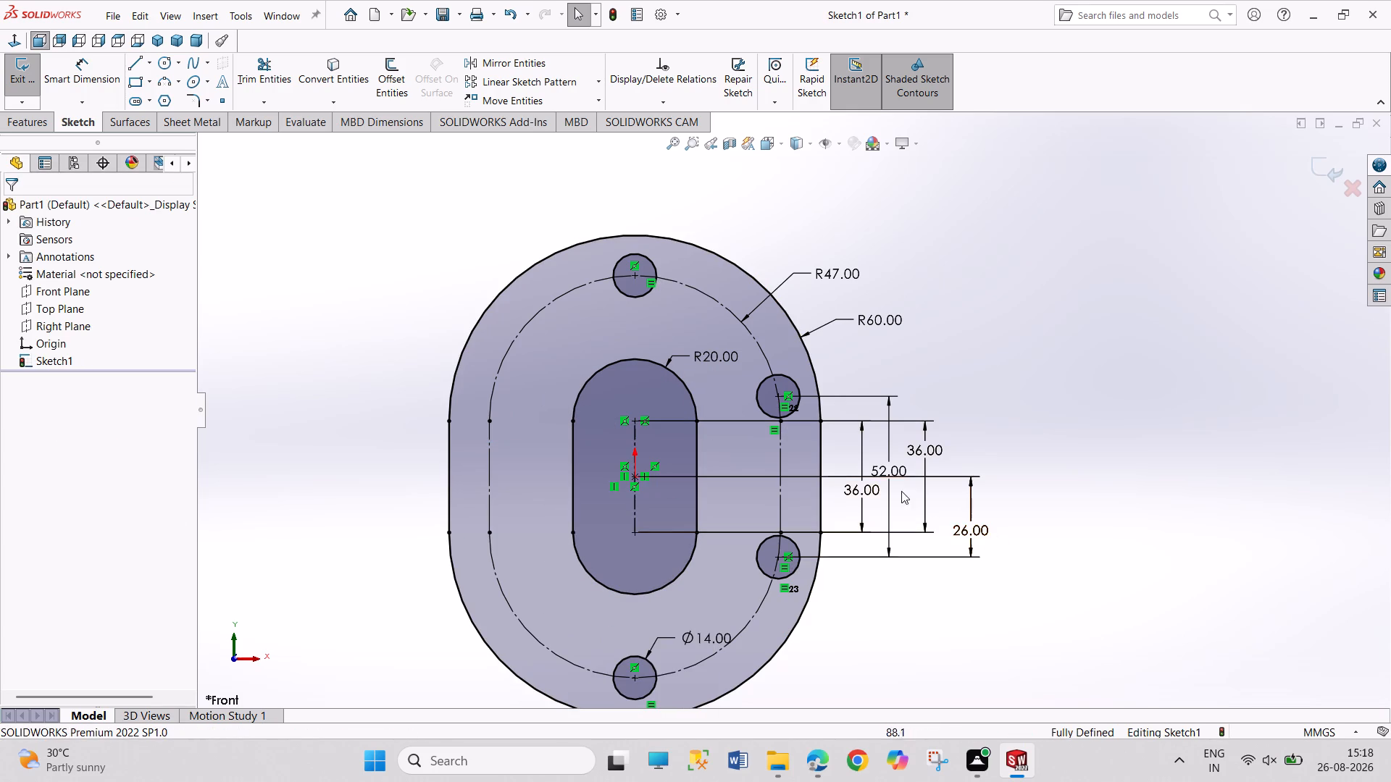
Move the 52 mm hole-spacing dimension farther out from the flange, clear of the other vertical dimensions.
{"action": "left_click_drag", "start_coordinate": [887, 472], "coordinate": [1171, 486]}
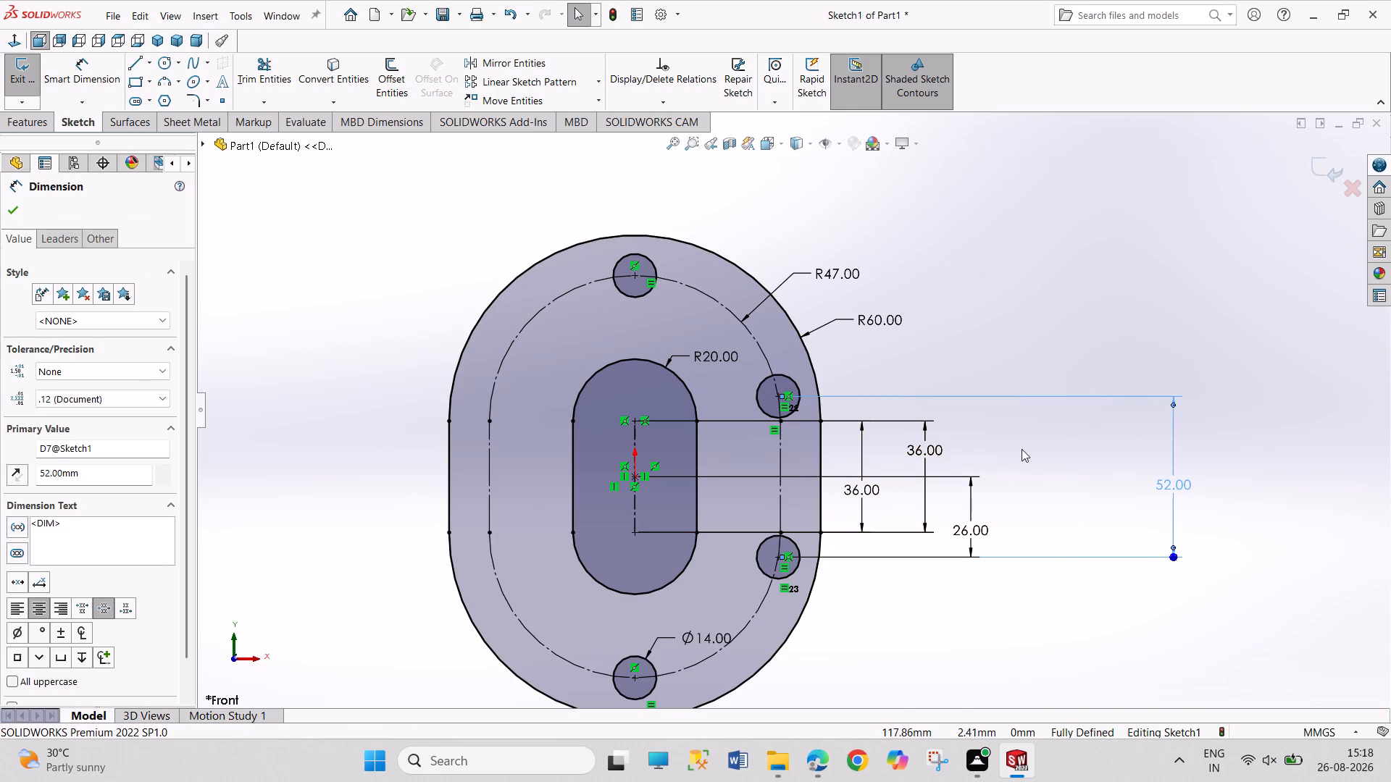
{"action": "left_click", "coordinate": [983, 306]}
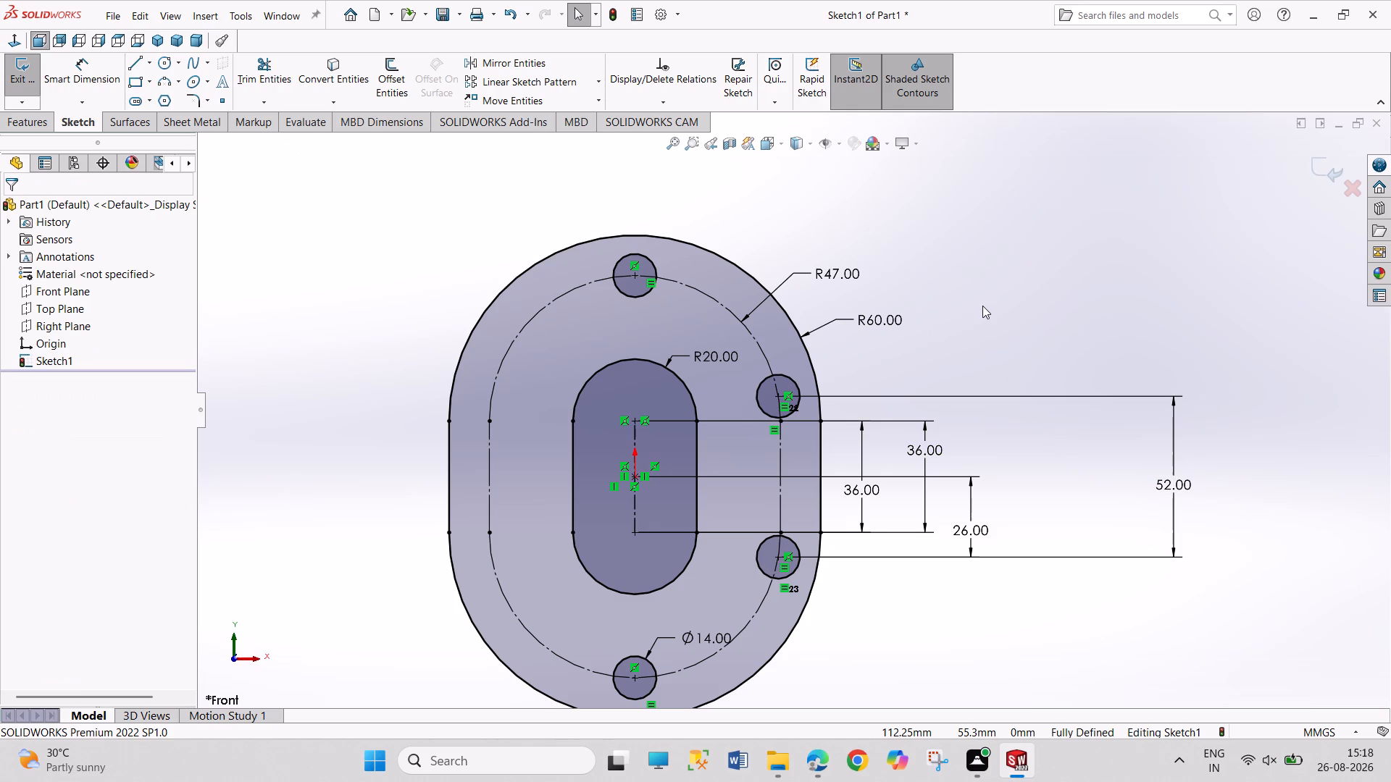
Mirror the two right-hand bolt-hole circles about the Right Plane, keeping the originals.
{"action": "left_click", "coordinate": [525, 67]}
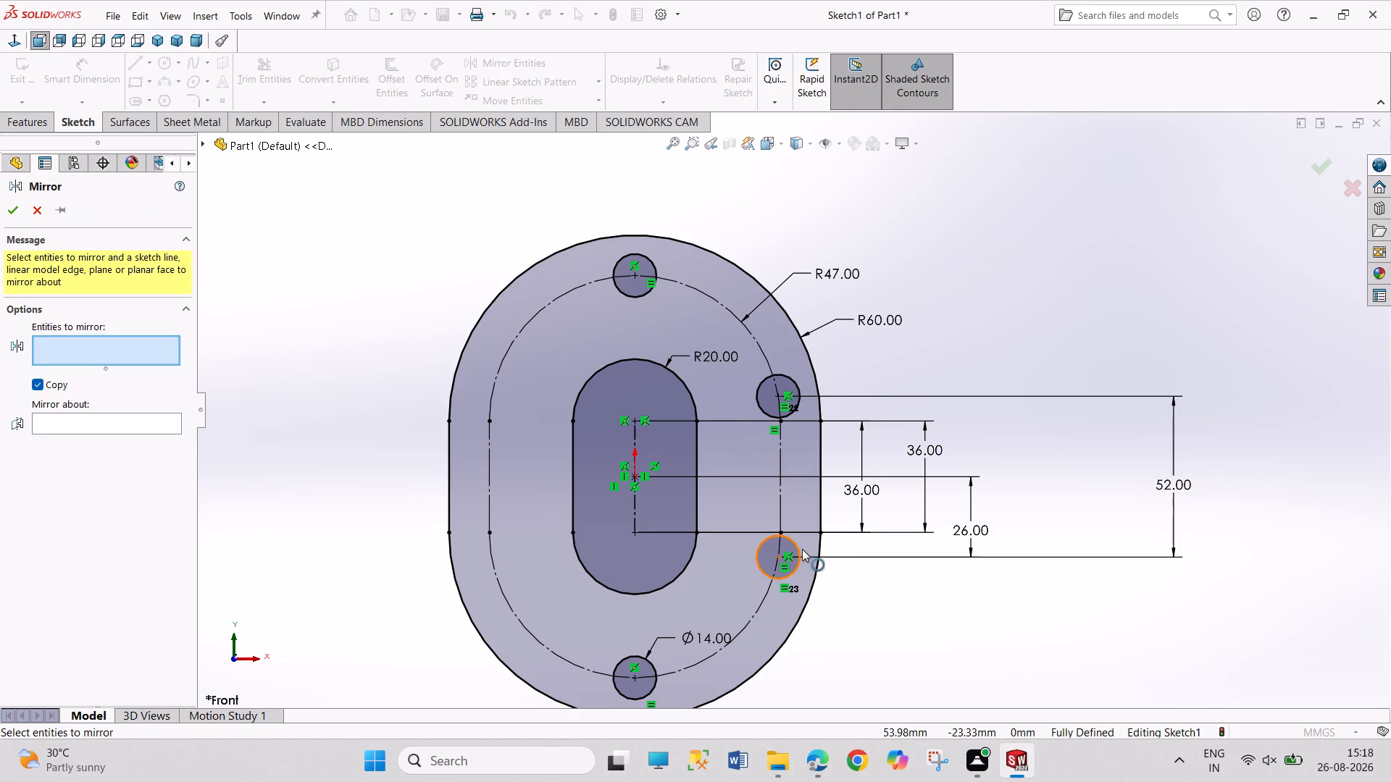
{"action": "left_click", "coordinate": [801, 550]}
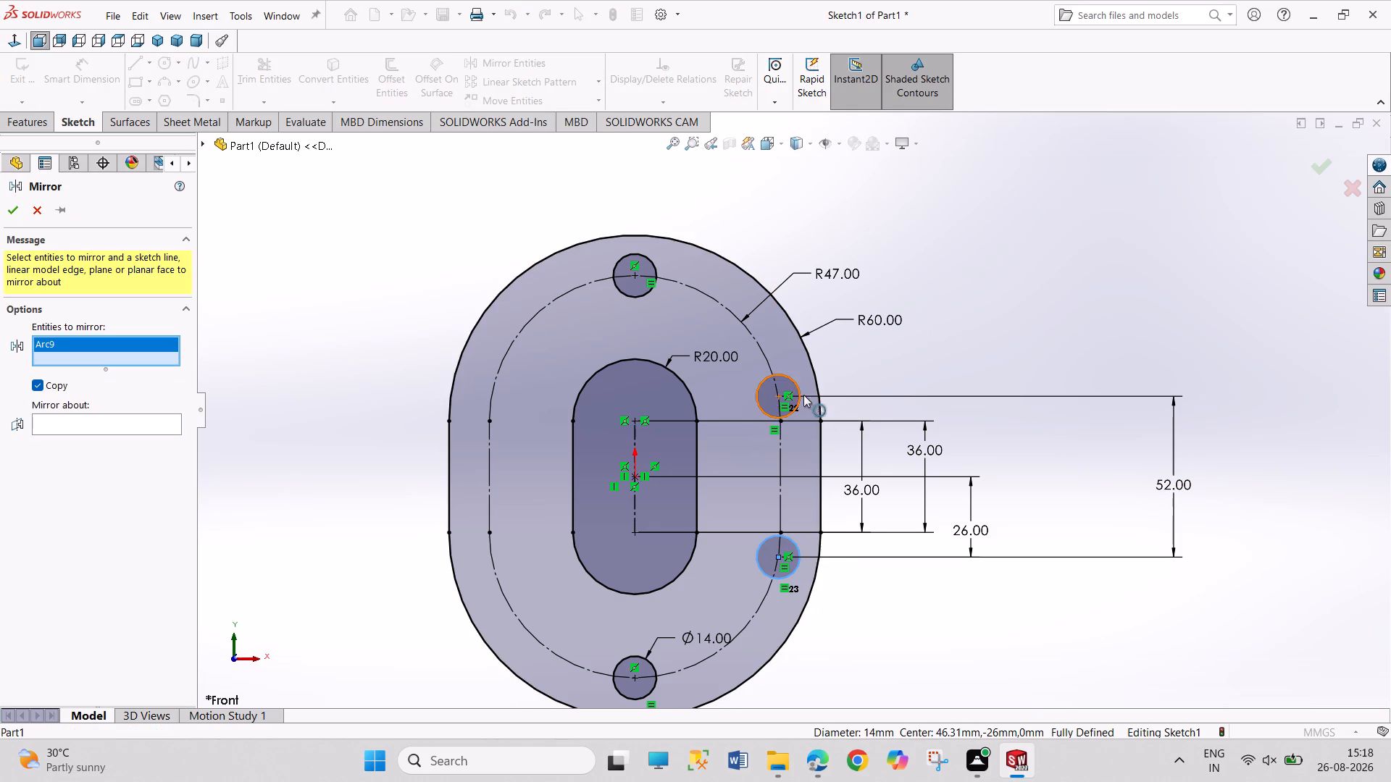
{"action": "left_click", "coordinate": [797, 390]}
{"action": "left_click", "coordinate": [133, 438]}
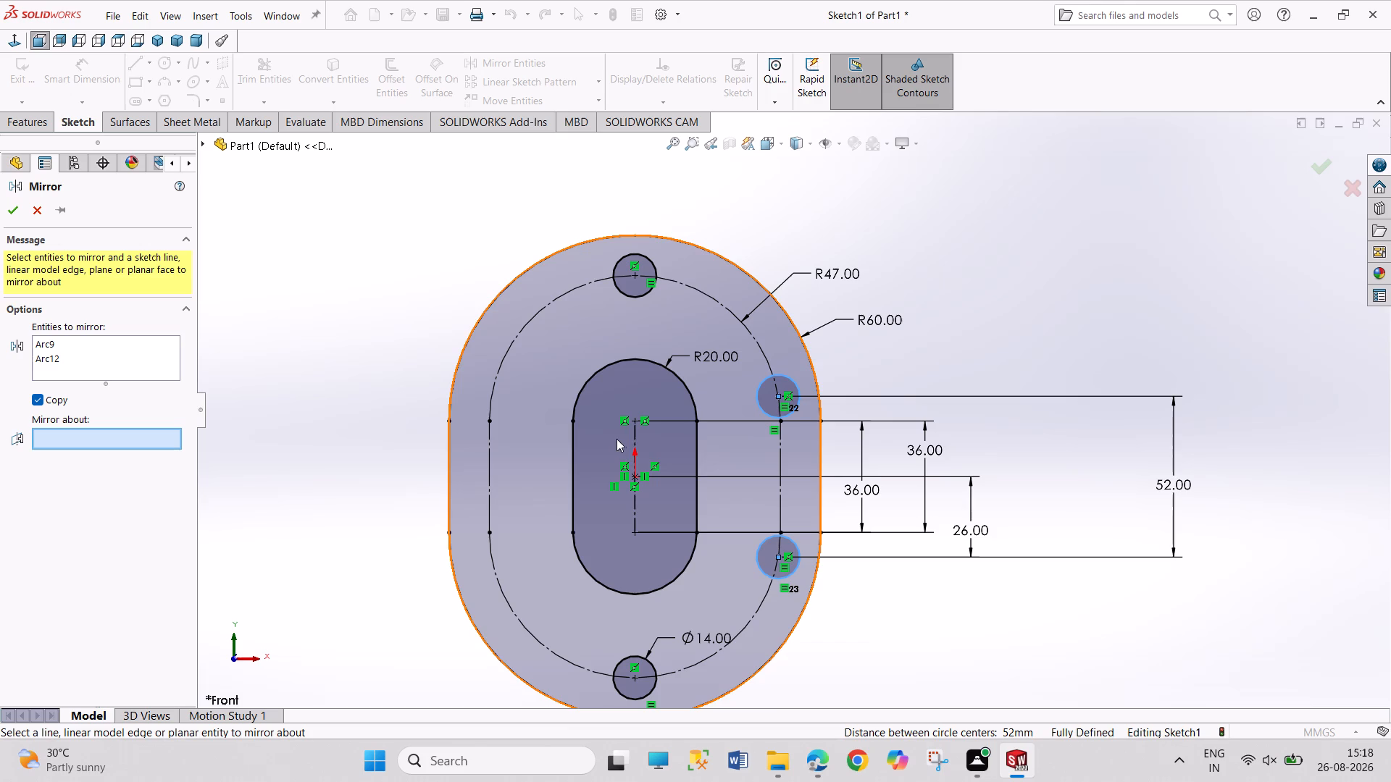
{"action": "left_click", "coordinate": [638, 435]}
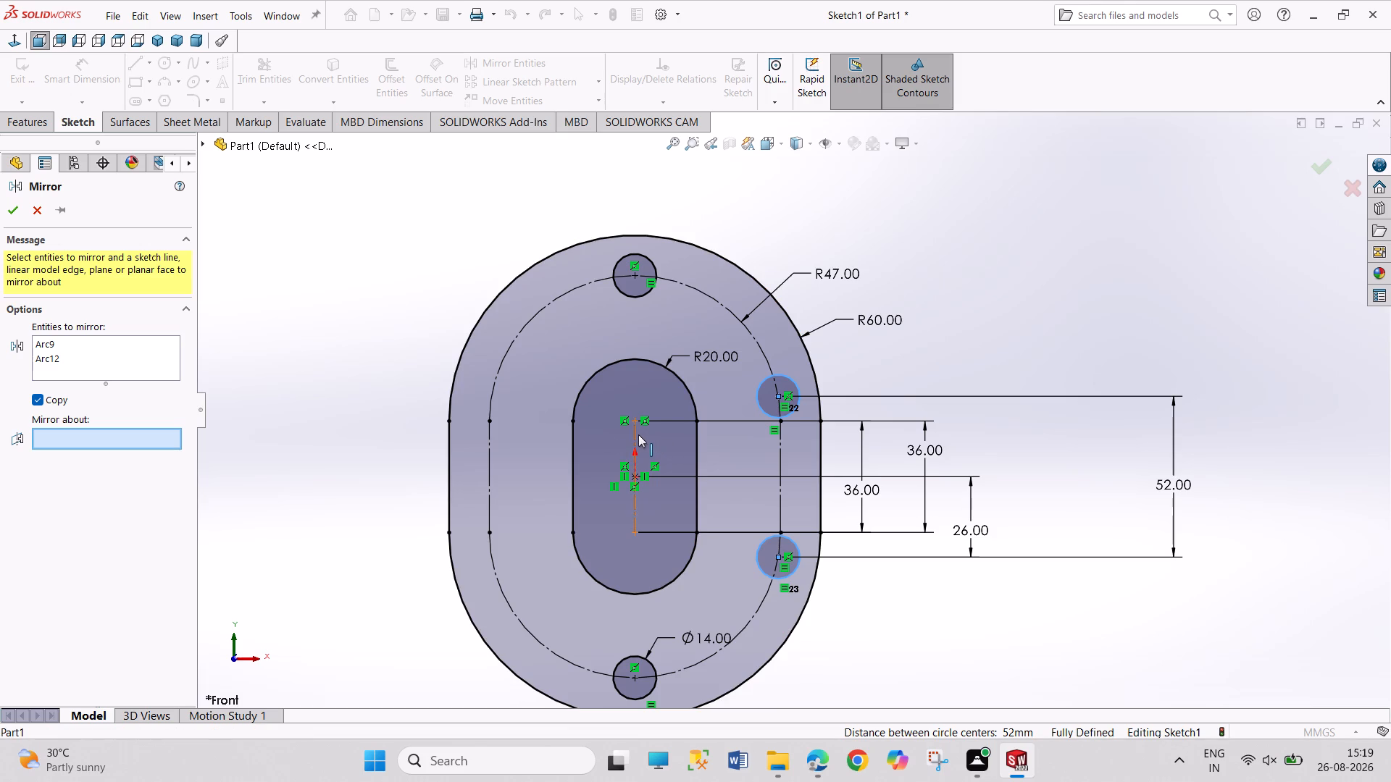
{"action": "left_click", "coordinate": [105, 438]}
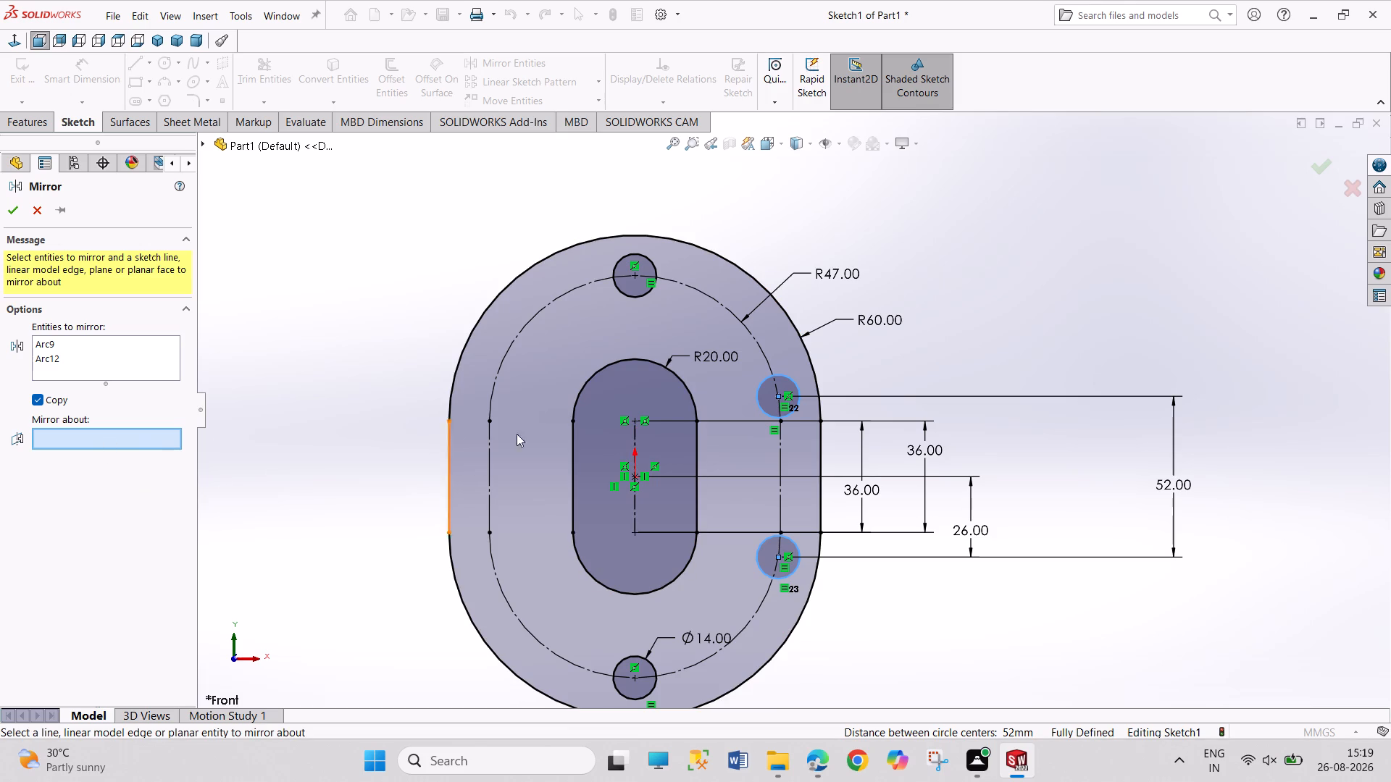
{"action": "left_click", "coordinate": [635, 436]}
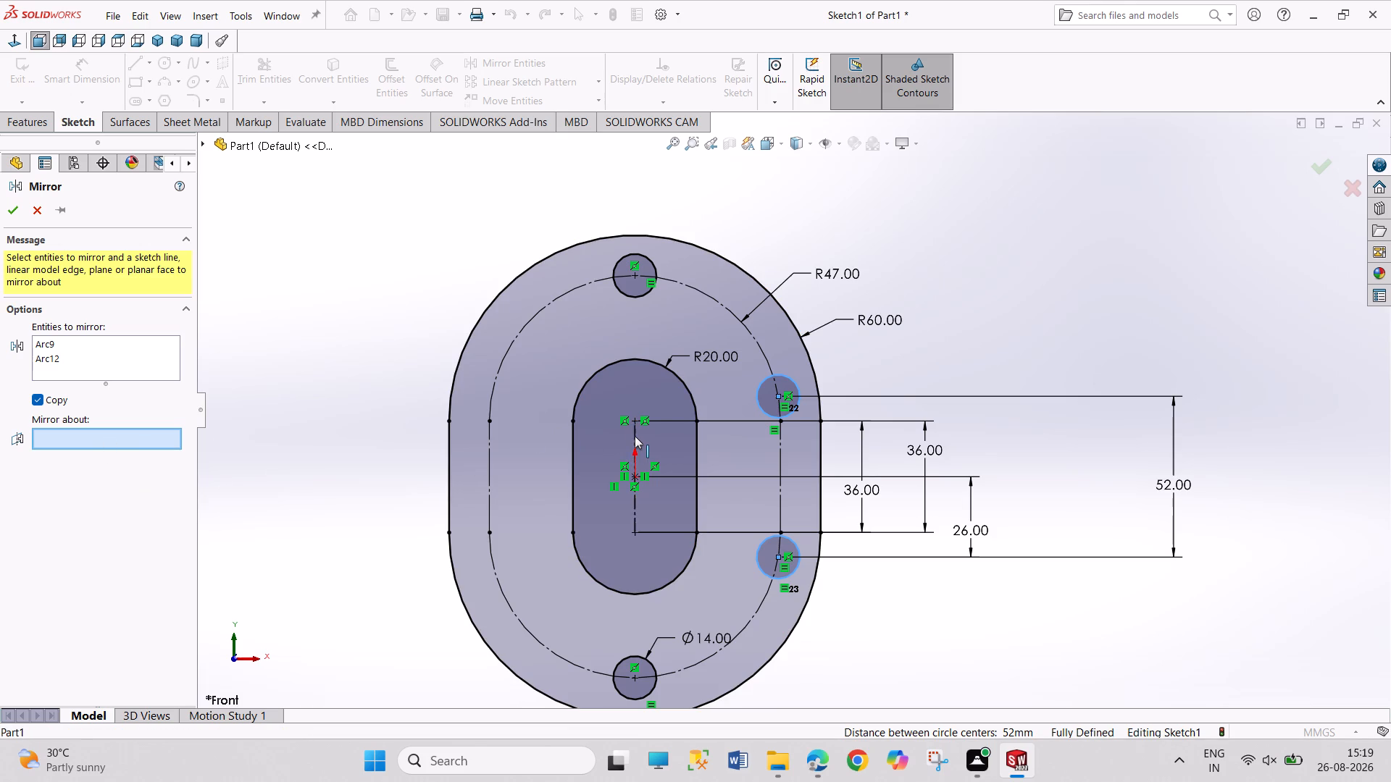
{"action": "left_click", "coordinate": [204, 142]}
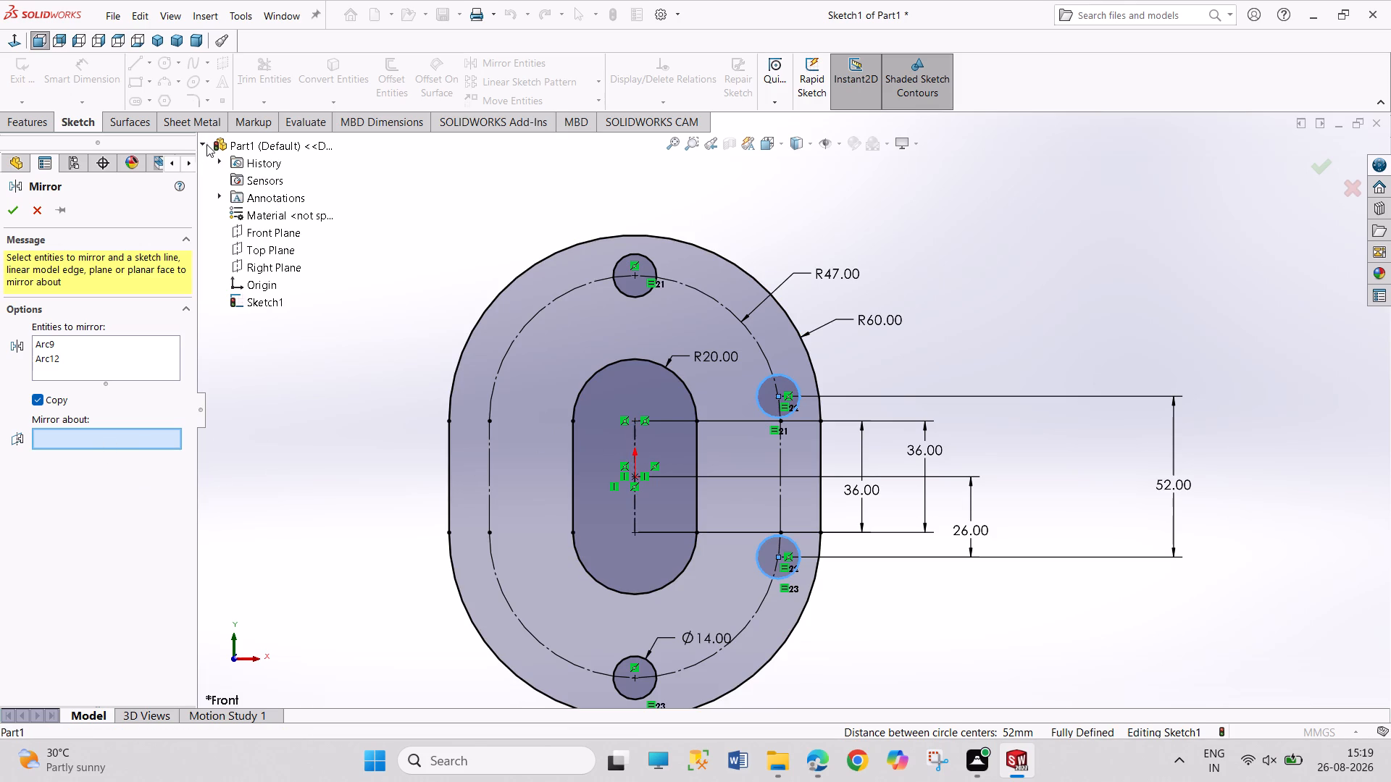
{"action": "left_click", "coordinate": [254, 264]}
{"action": "left_click", "coordinate": [10, 207]}
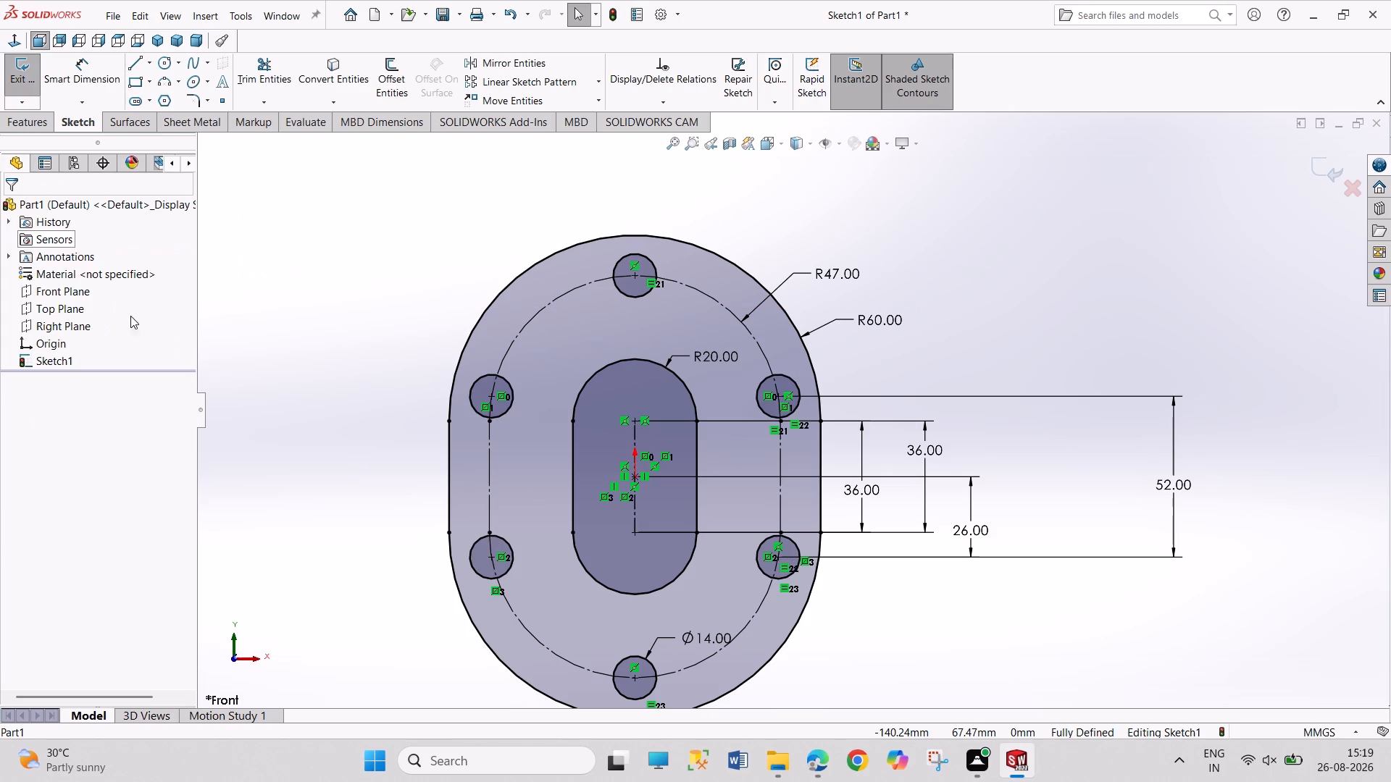
Exit the flange sketch and extrude it as a blind boss 16 mm deep.
{"action": "middle_click_drag", "start_coordinate": [306, 462], "coordinate": [301, 434]}
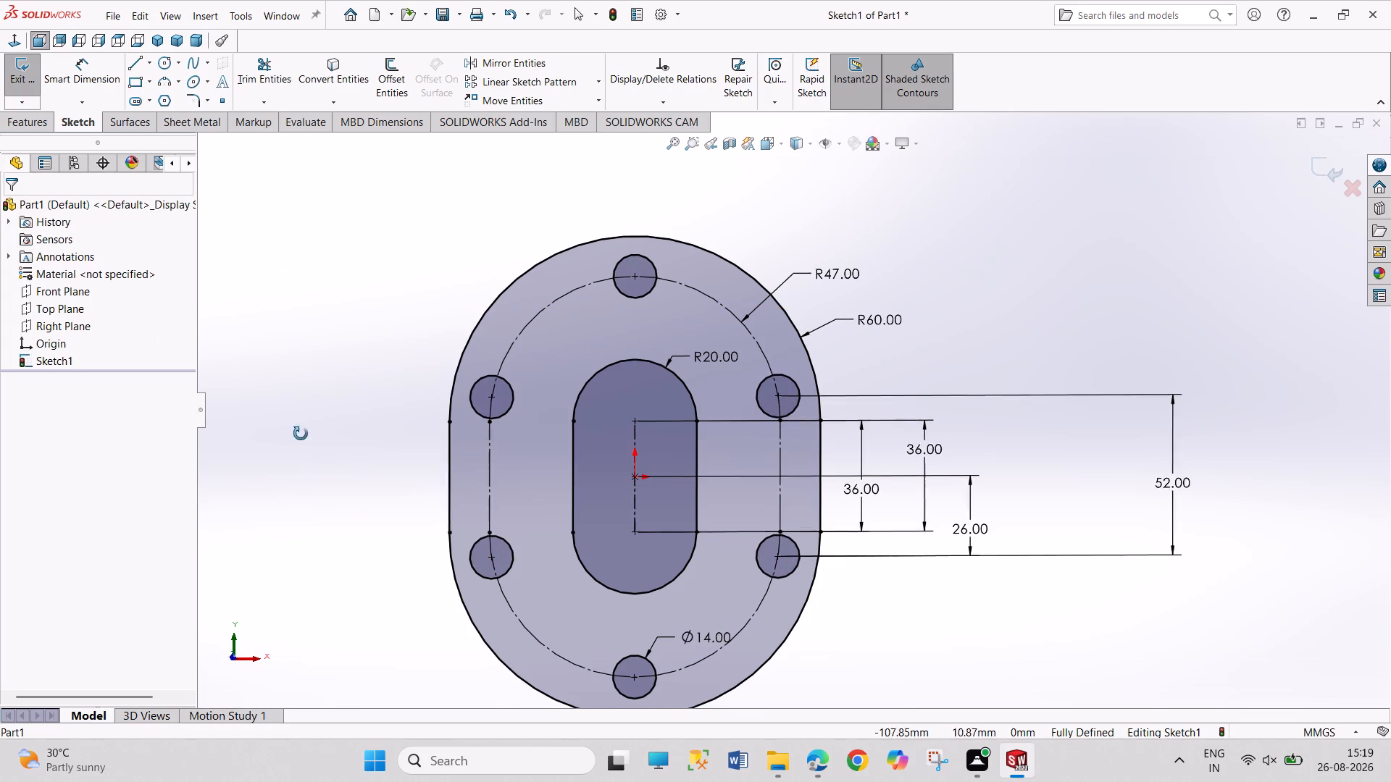
{"action": "middle_click_drag", "start_coordinate": [301, 434], "coordinate": [320, 237]}
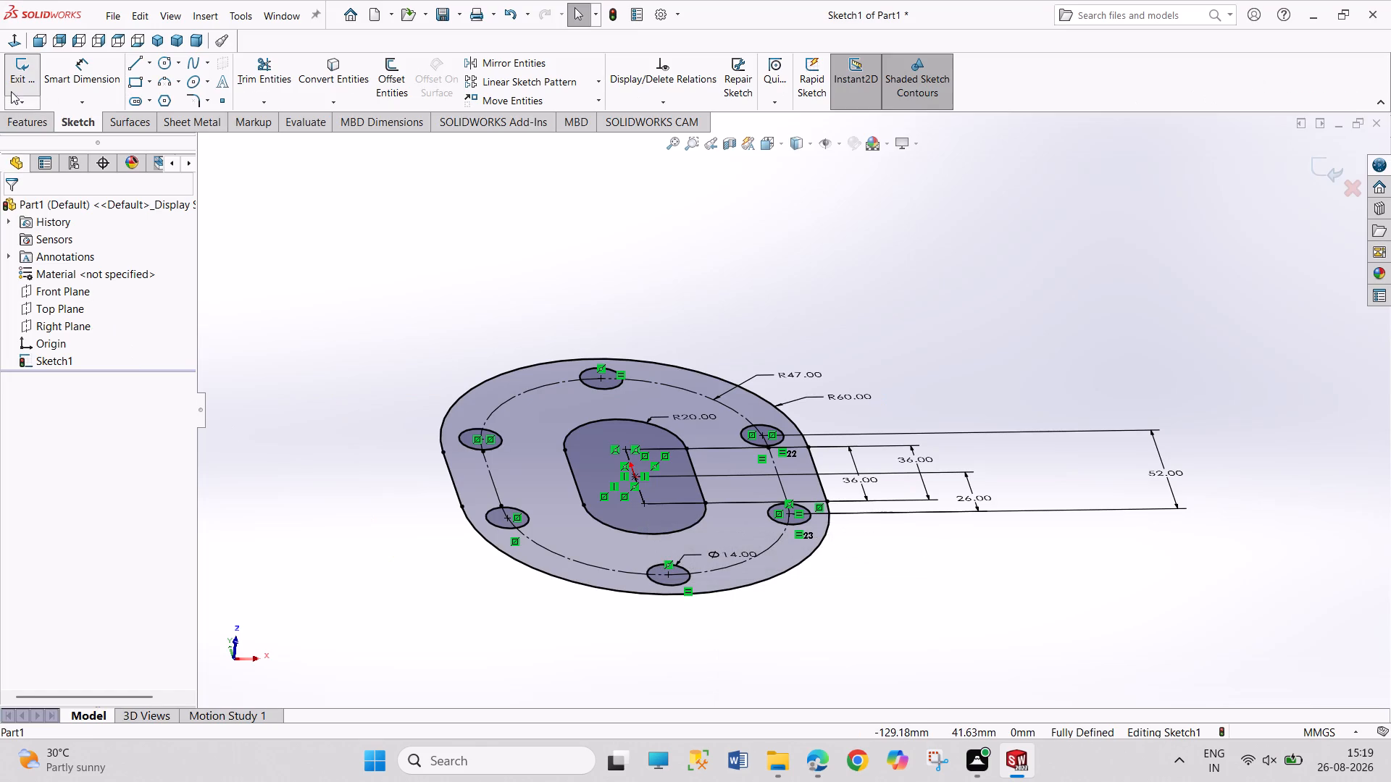
{"action": "left_click", "coordinate": [15, 77]}
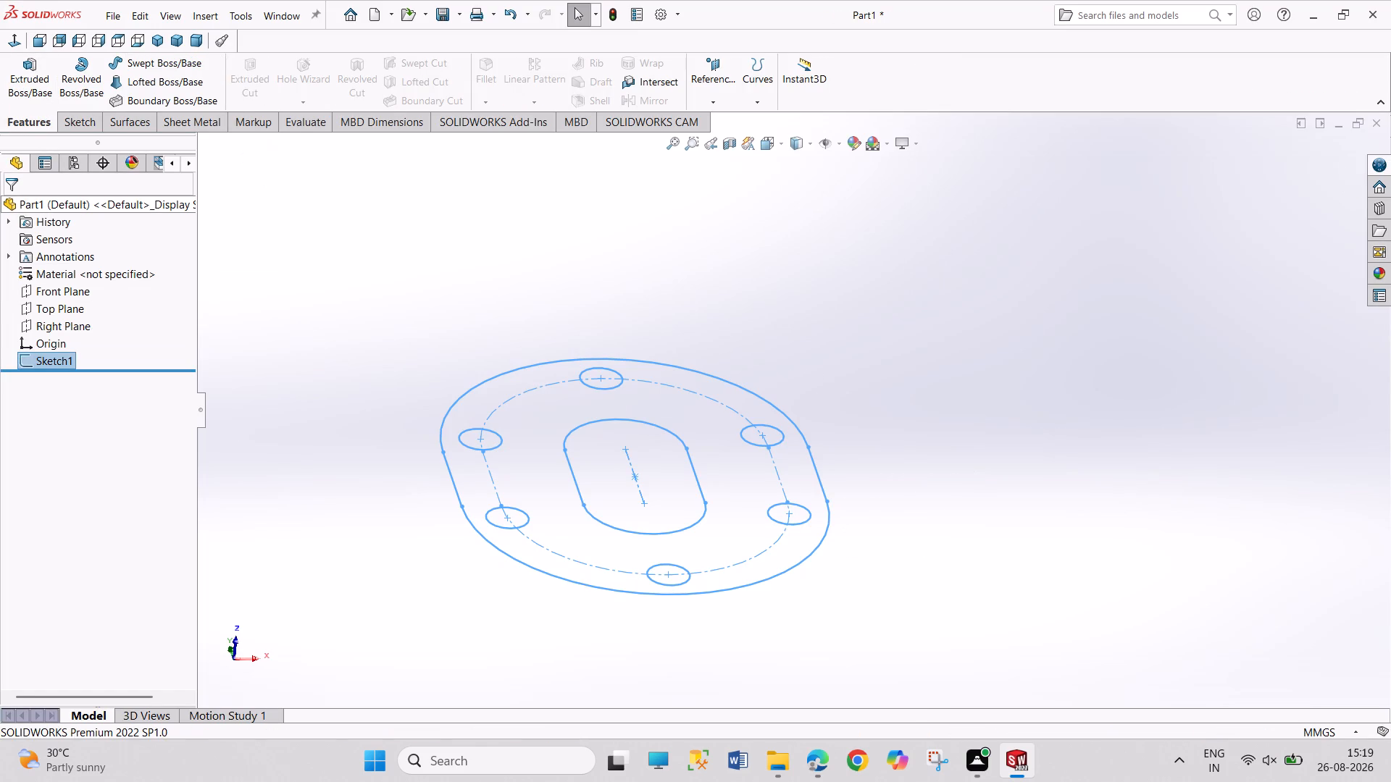
{"action": "left_click", "coordinate": [28, 83]}
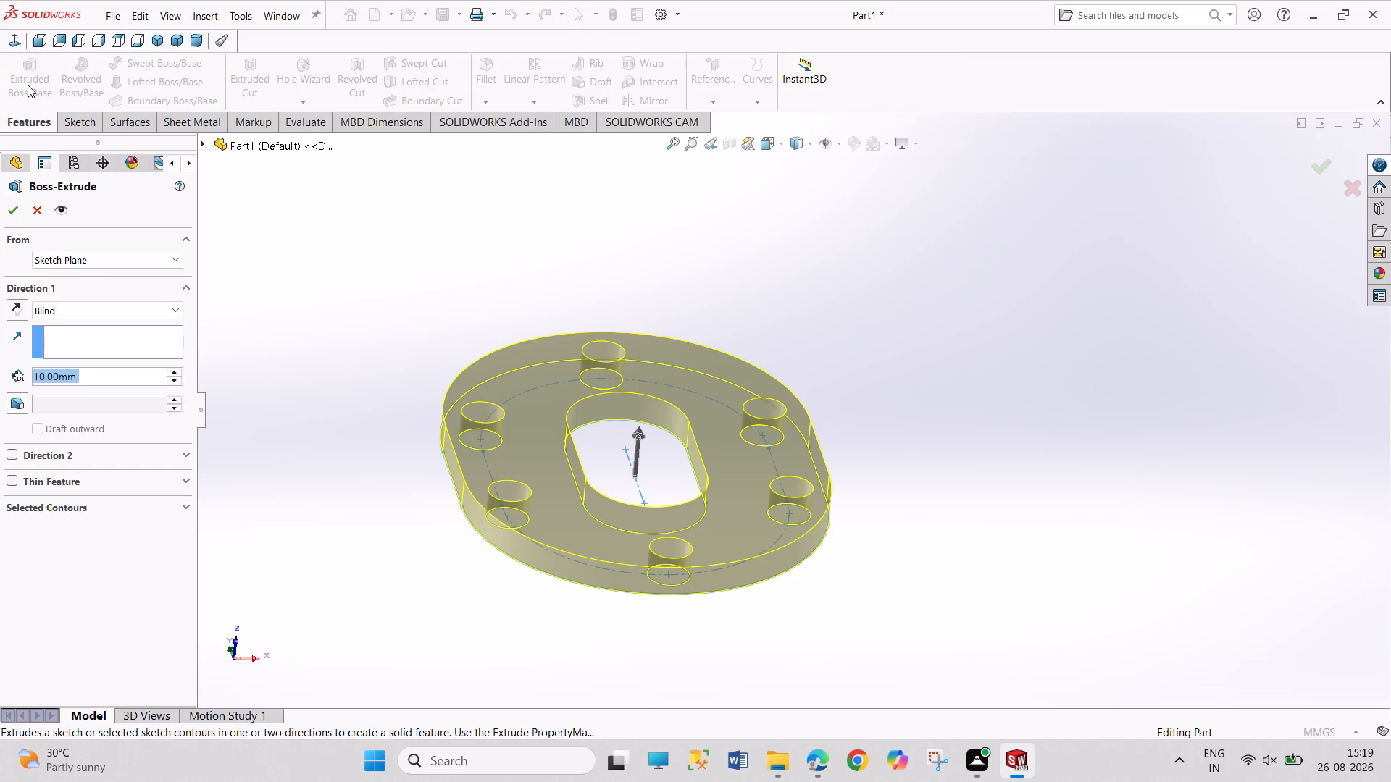
{"action": "type", "text": "16"}
{"action": "key", "text": "Return"}
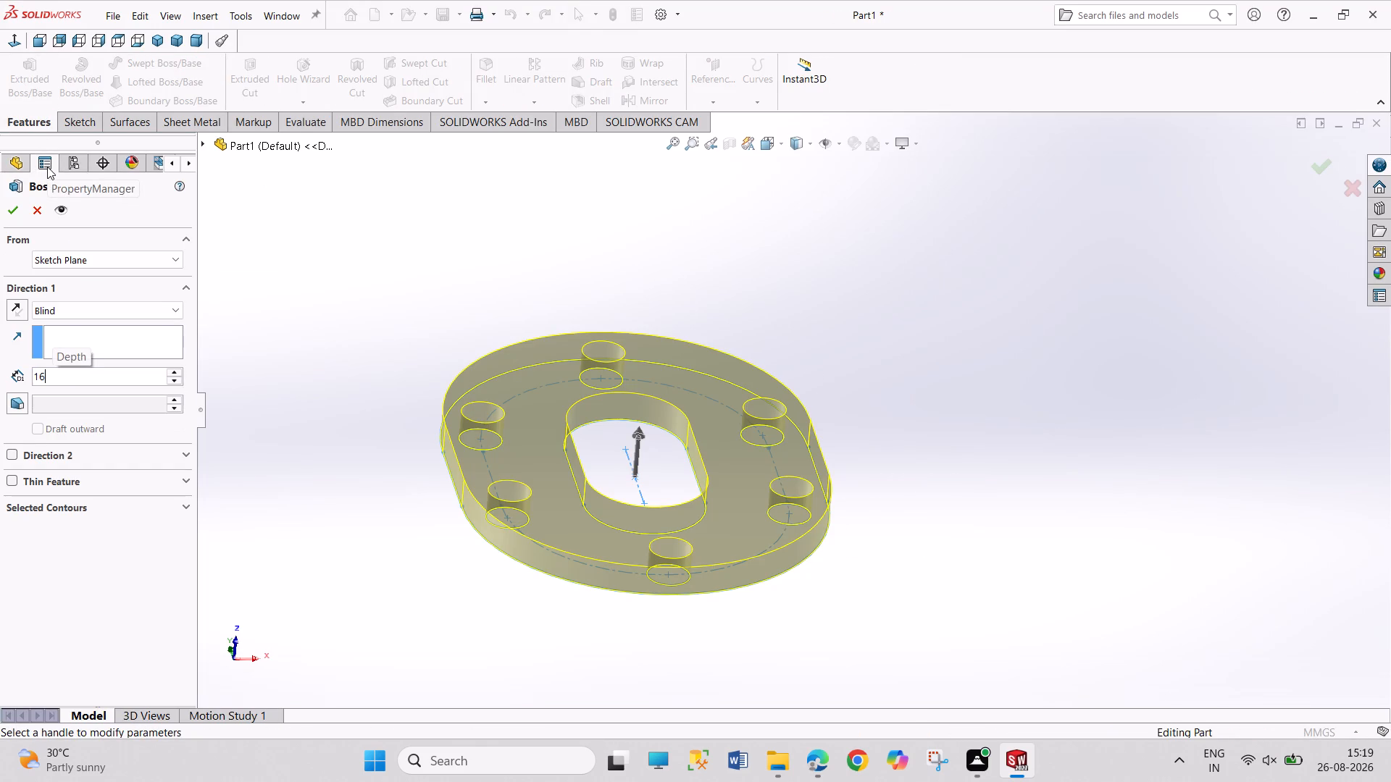
{"action": "left_click", "coordinate": [7, 210]}
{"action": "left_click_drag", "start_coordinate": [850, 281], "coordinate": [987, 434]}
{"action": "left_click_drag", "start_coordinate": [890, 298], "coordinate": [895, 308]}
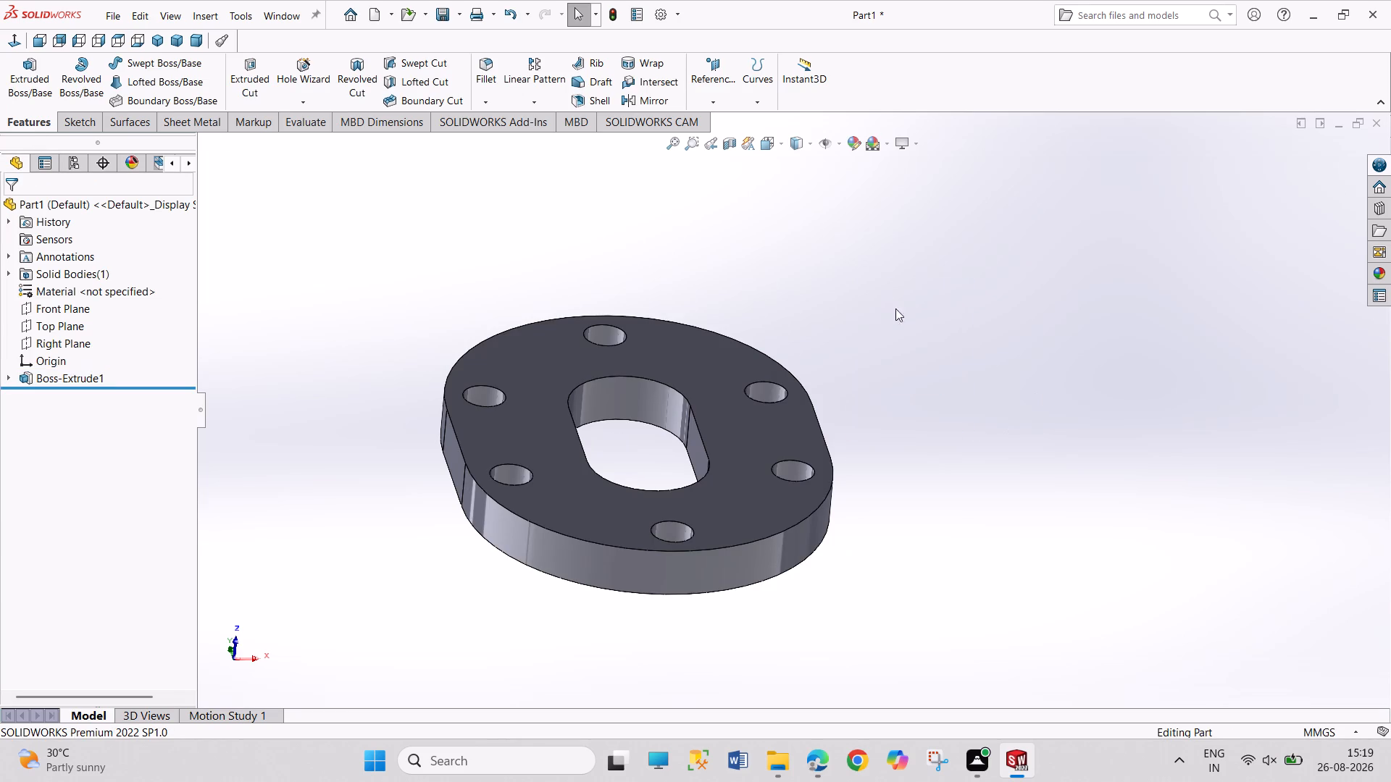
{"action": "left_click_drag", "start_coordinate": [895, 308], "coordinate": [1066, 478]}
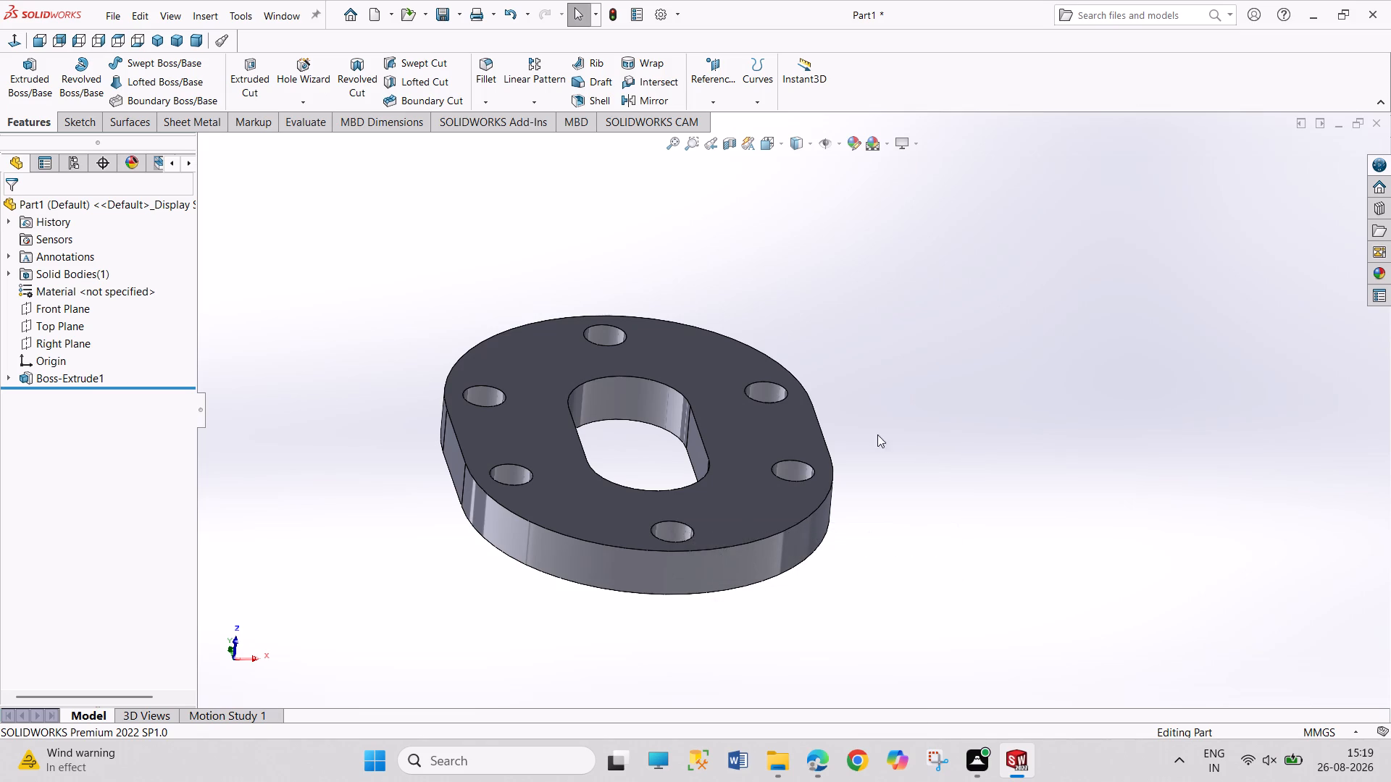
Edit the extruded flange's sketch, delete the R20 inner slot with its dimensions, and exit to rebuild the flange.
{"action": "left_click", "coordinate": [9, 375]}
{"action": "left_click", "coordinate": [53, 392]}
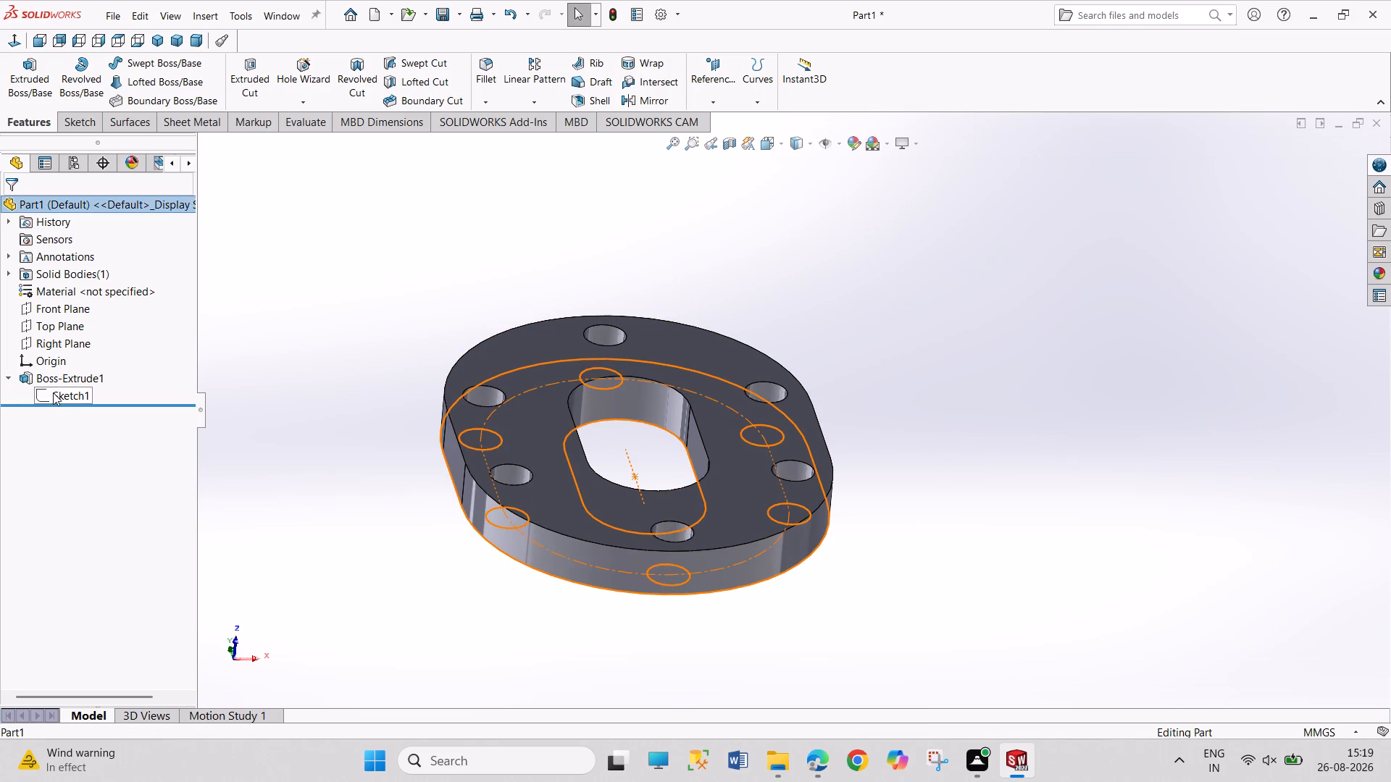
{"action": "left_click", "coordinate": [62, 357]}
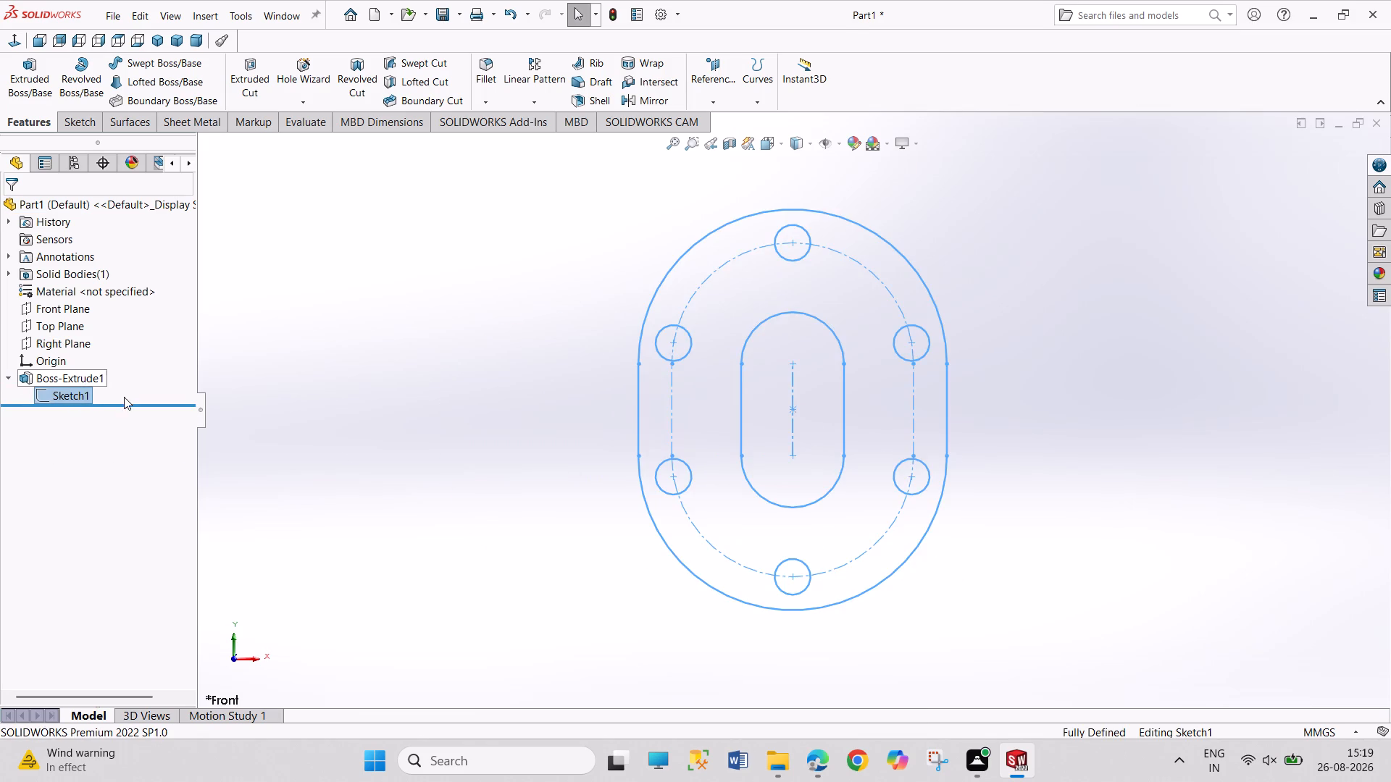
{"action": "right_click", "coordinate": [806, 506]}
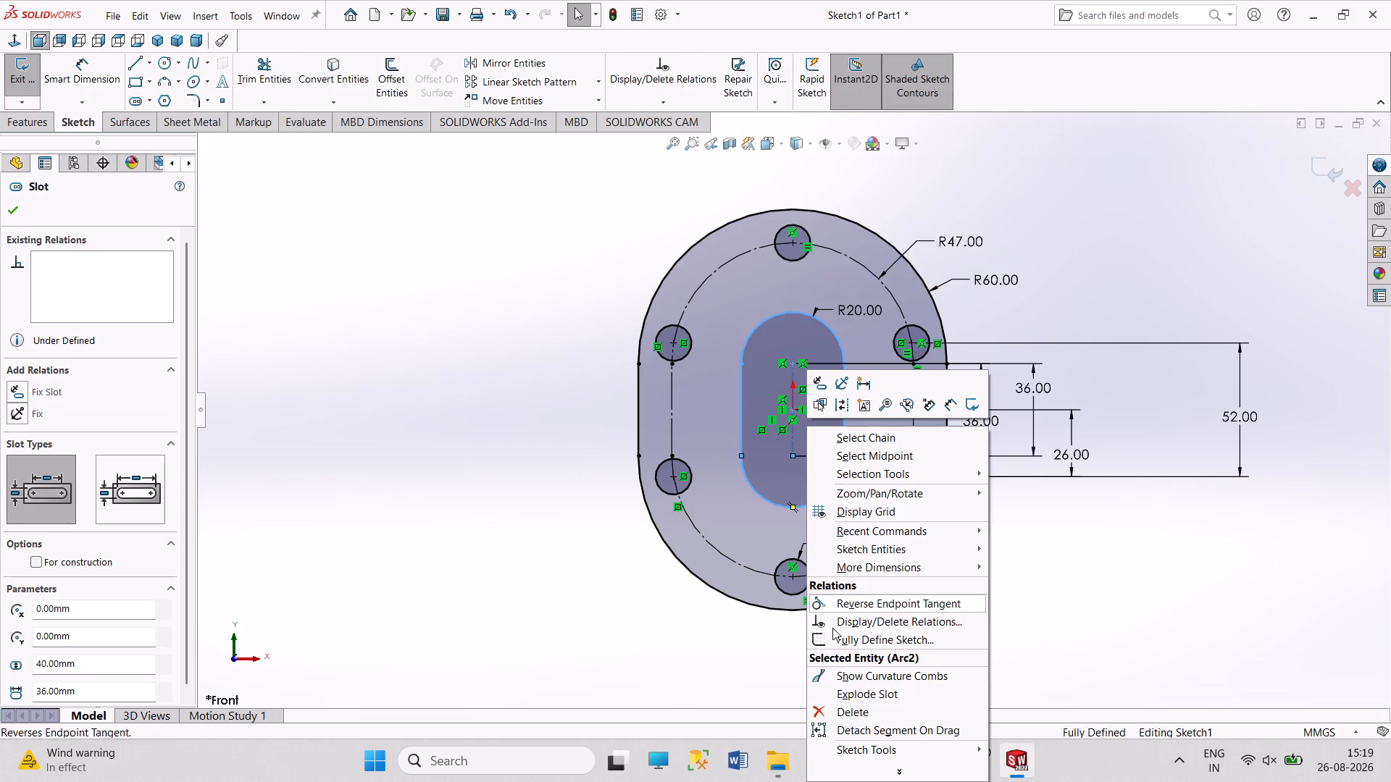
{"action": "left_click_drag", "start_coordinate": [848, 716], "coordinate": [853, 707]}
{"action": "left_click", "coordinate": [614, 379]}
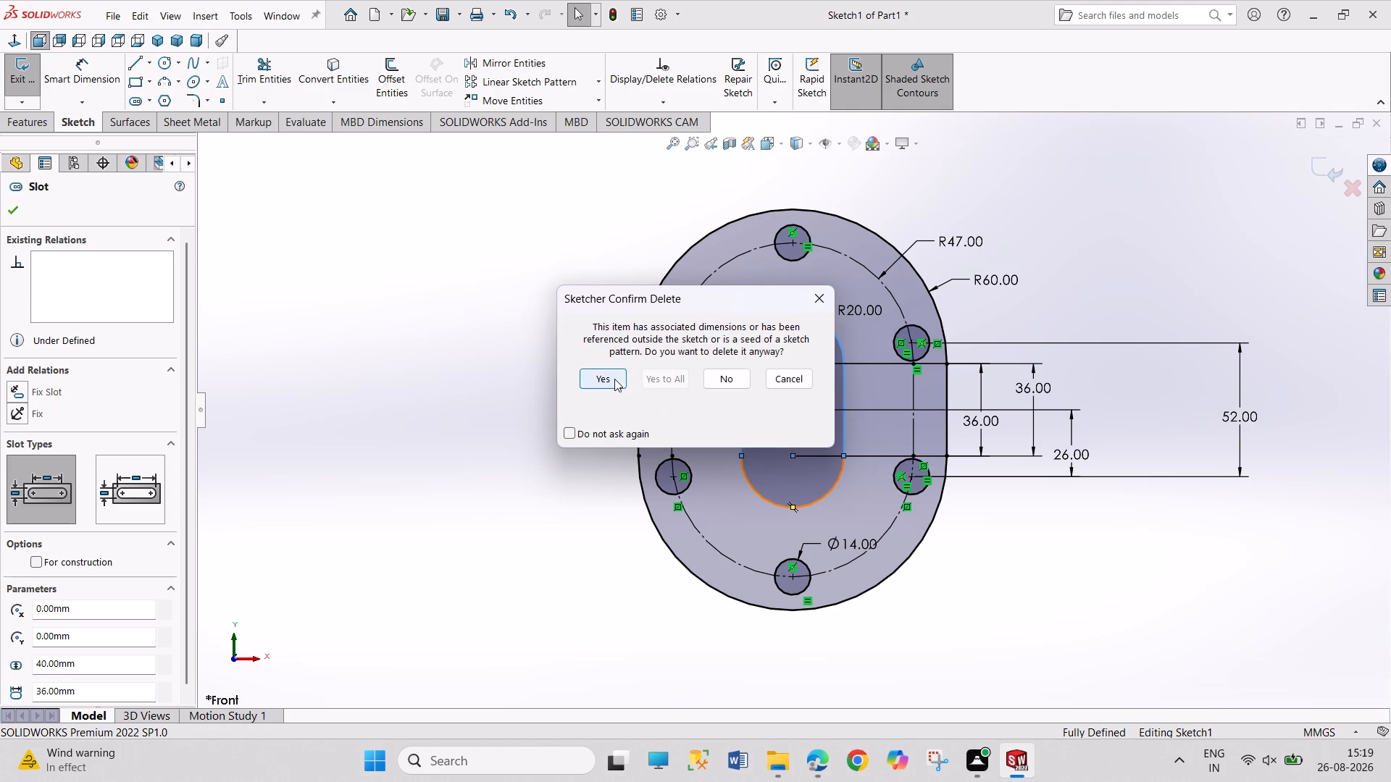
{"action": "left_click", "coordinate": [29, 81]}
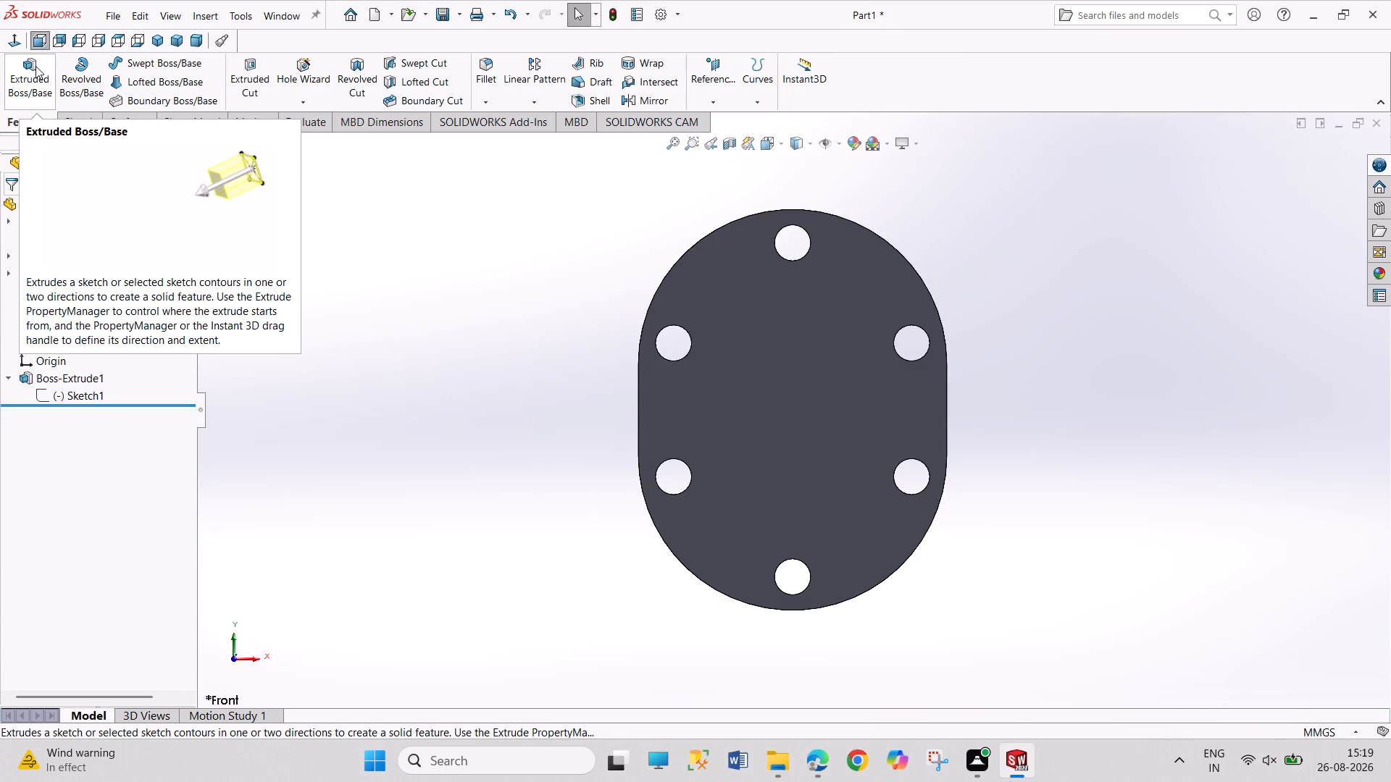
Examine the flange without its centre slot from several angles, finishing in the isometric view.
{"action": "left_click", "coordinate": [247, 274]}
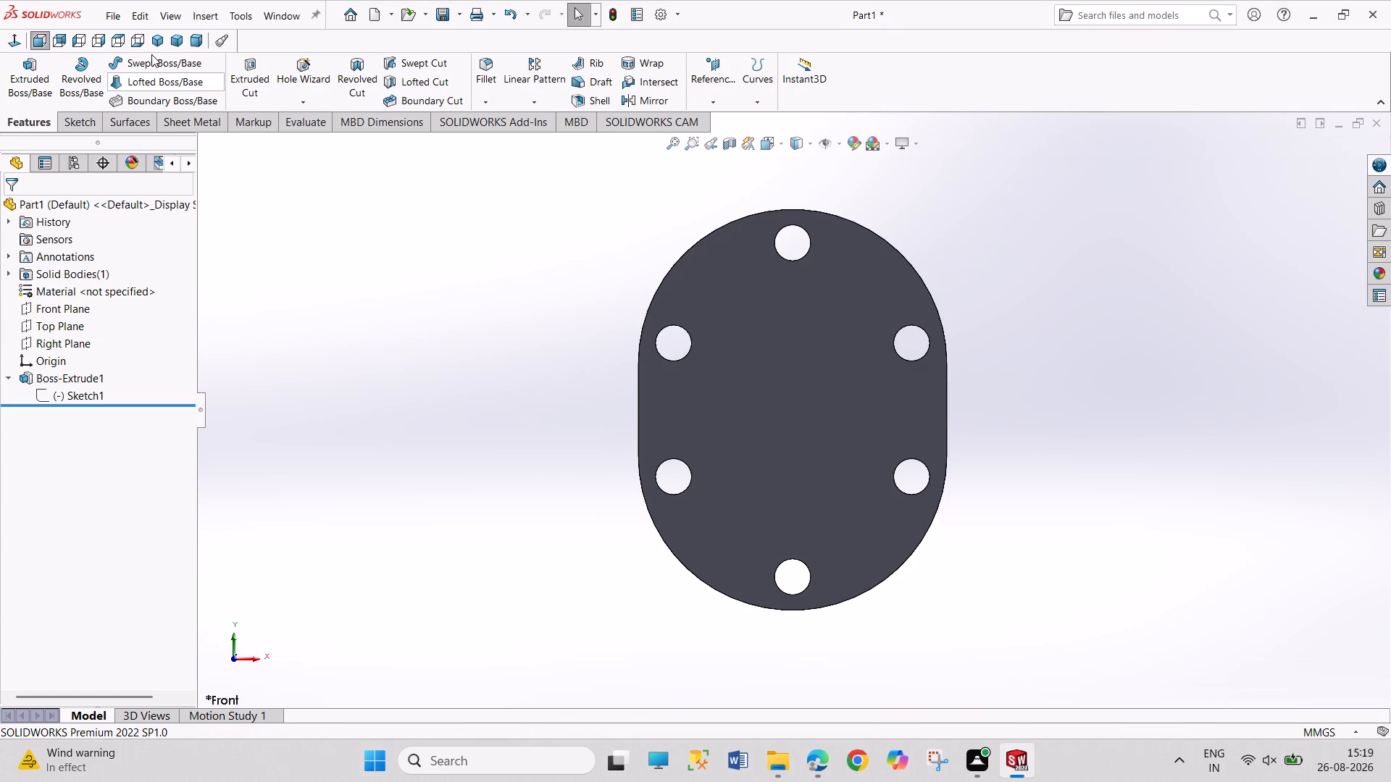
{"action": "left_click_drag", "start_coordinate": [155, 43], "coordinate": [156, 49]}
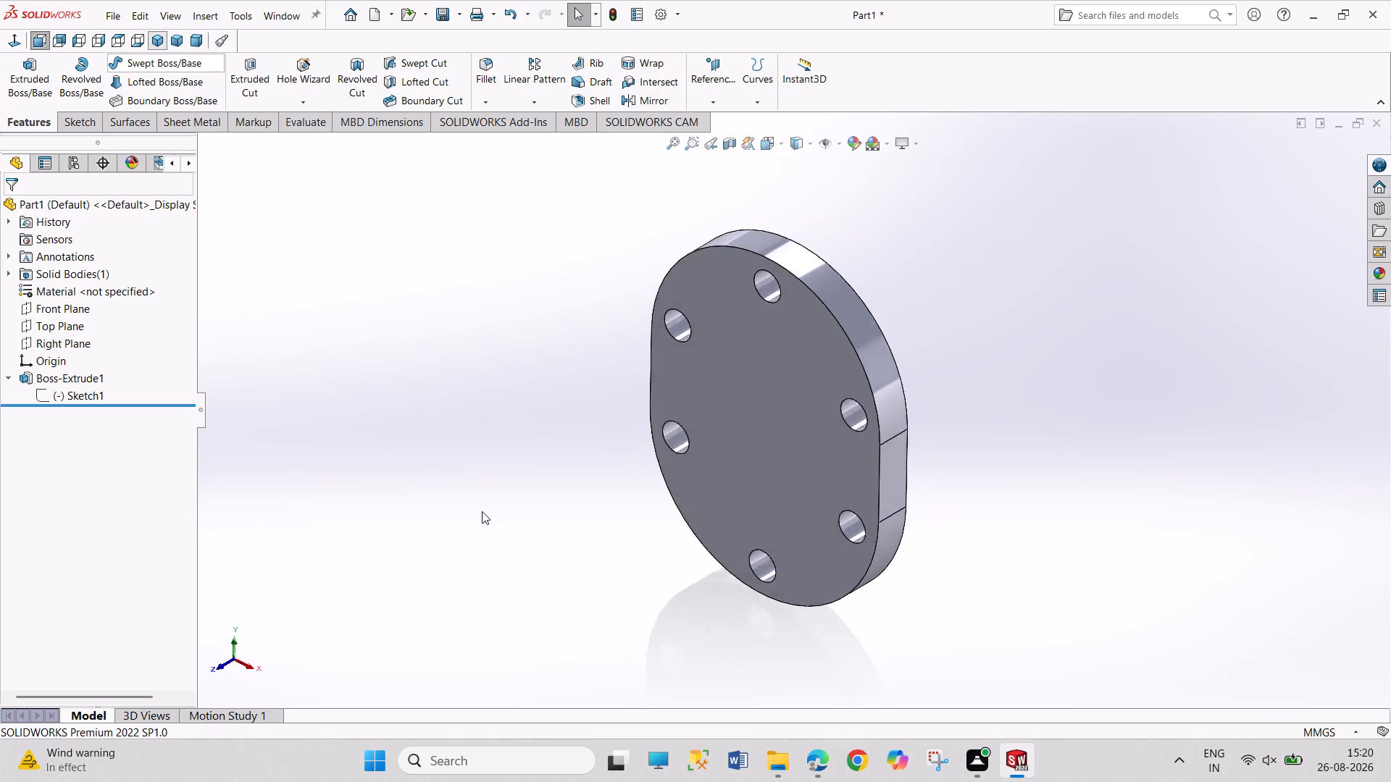
{"action": "left_click_drag", "start_coordinate": [545, 461], "coordinate": [569, 523]}
{"action": "middle_click_drag", "start_coordinate": [544, 408], "coordinate": [481, 412]}
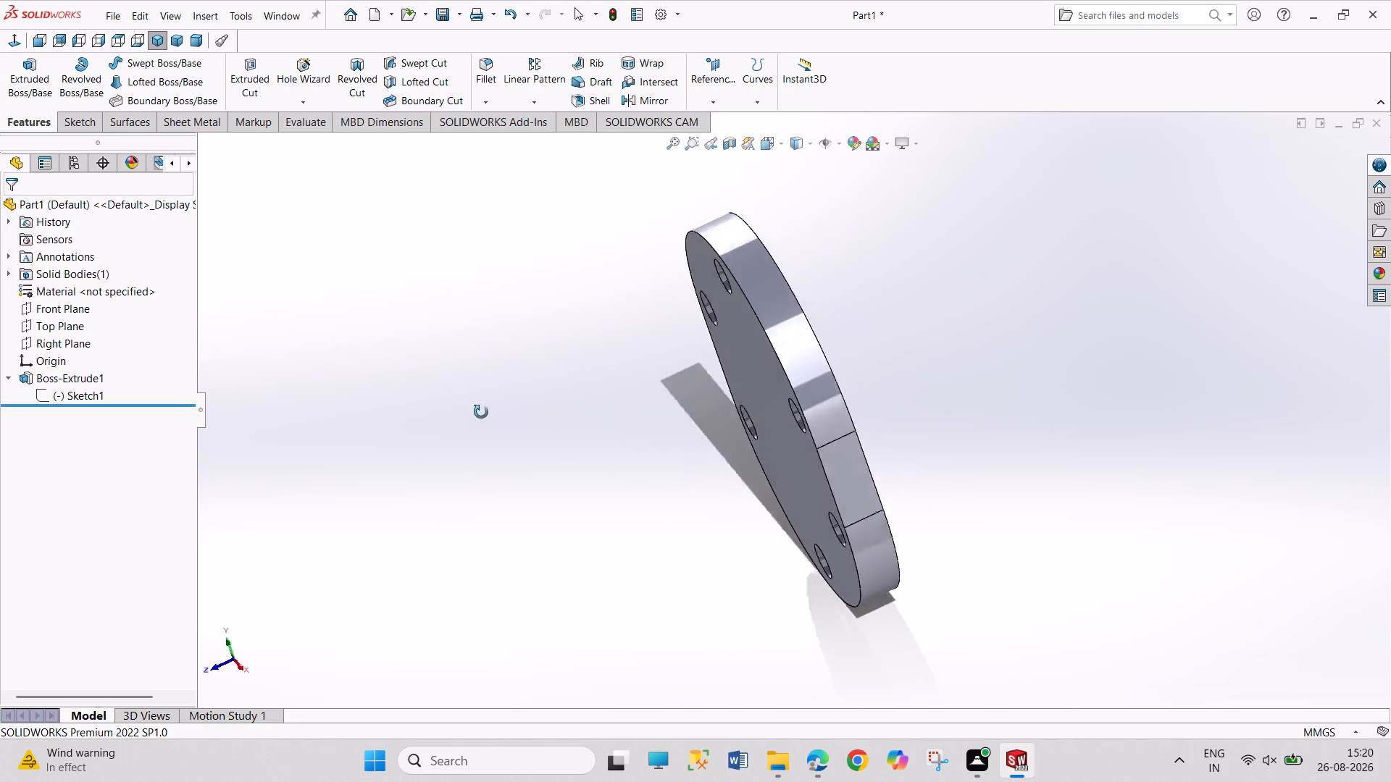
{"action": "middle_click_drag", "start_coordinate": [481, 412], "coordinate": [381, 374]}
{"action": "middle_click_drag", "start_coordinate": [1008, 627], "coordinate": [950, 337]}
{"action": "scroll", "coordinate": [1008, 627], "scroll_direction": "up", "scroll_amount": 1}
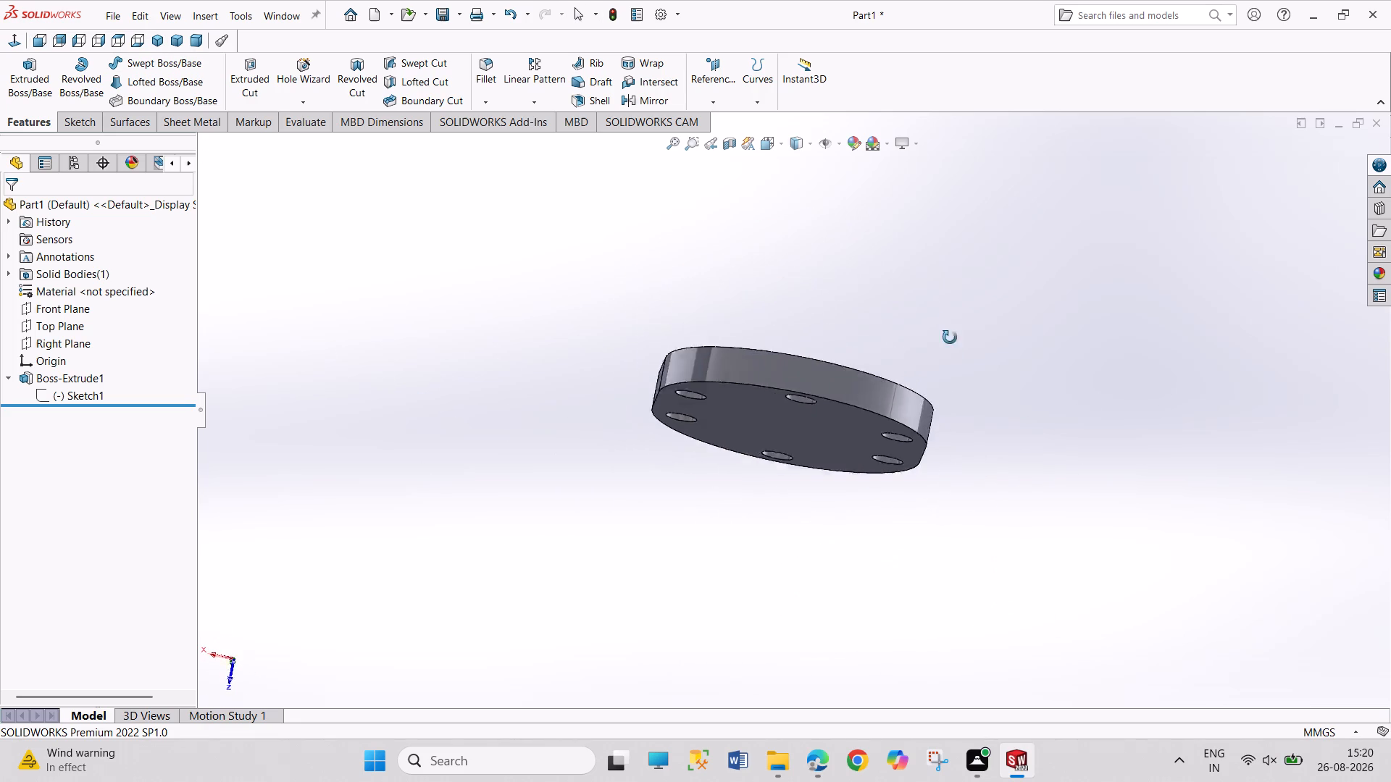
{"action": "middle_click_drag", "start_coordinate": [950, 337], "coordinate": [944, 288]}
{"action": "middle_click_drag", "start_coordinate": [998, 411], "coordinate": [993, 313]}
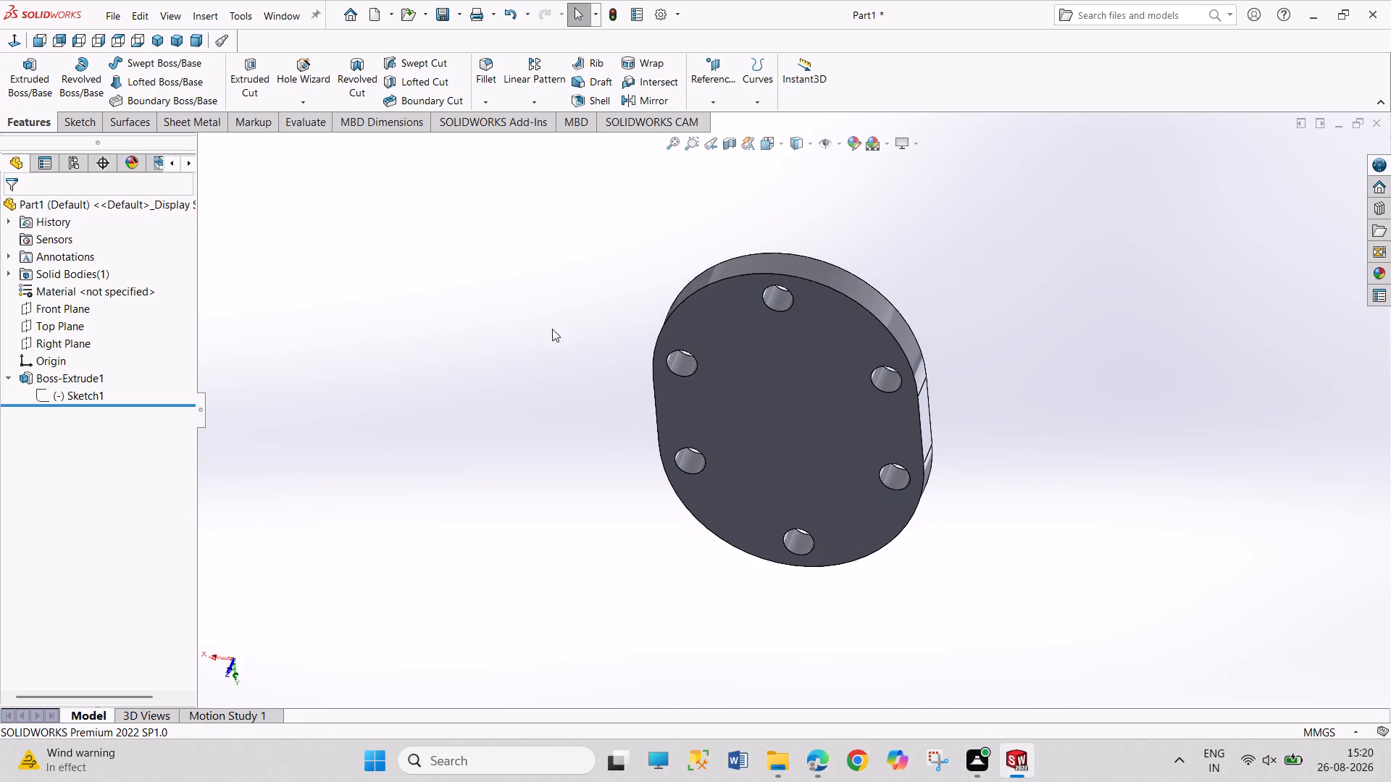
{"action": "middle_click_drag", "start_coordinate": [517, 322], "coordinate": [682, 665]}
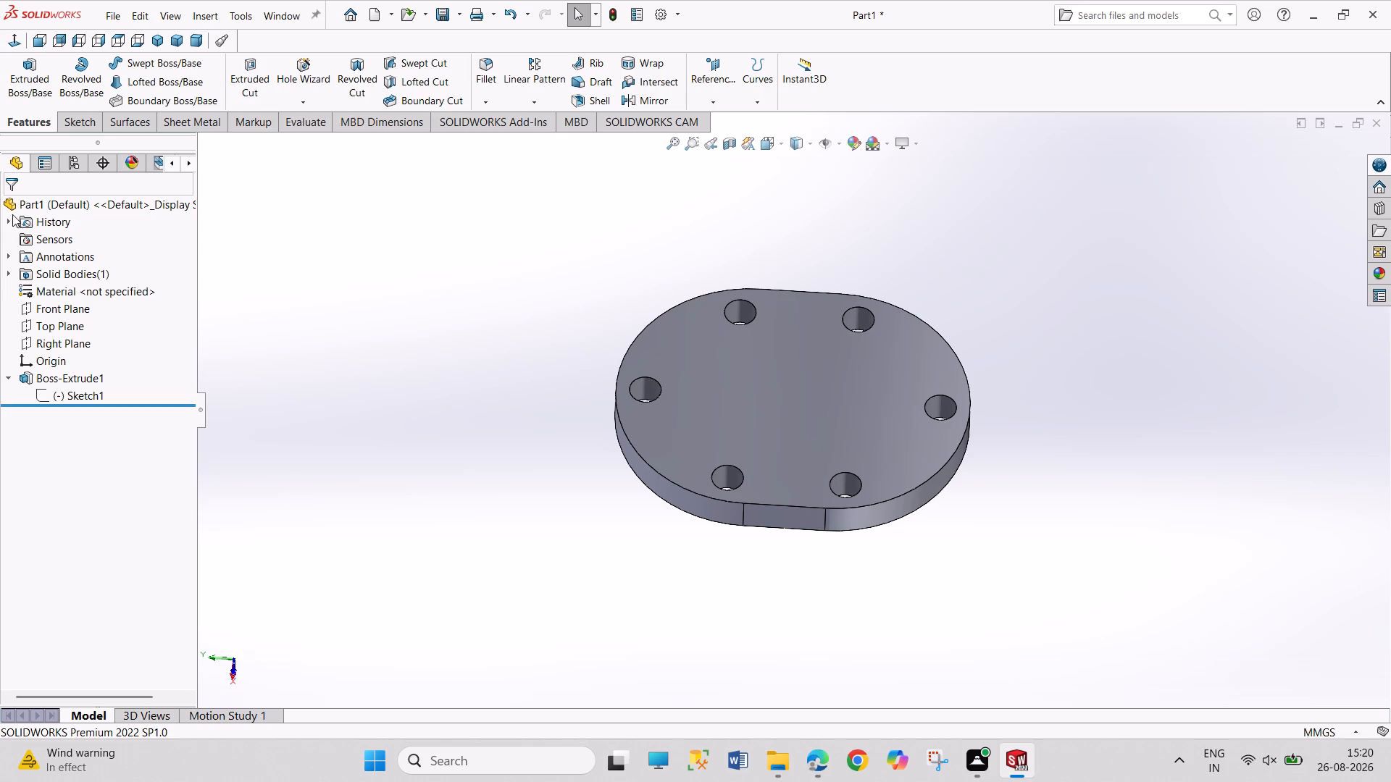
{"action": "left_click", "coordinate": [156, 43]}
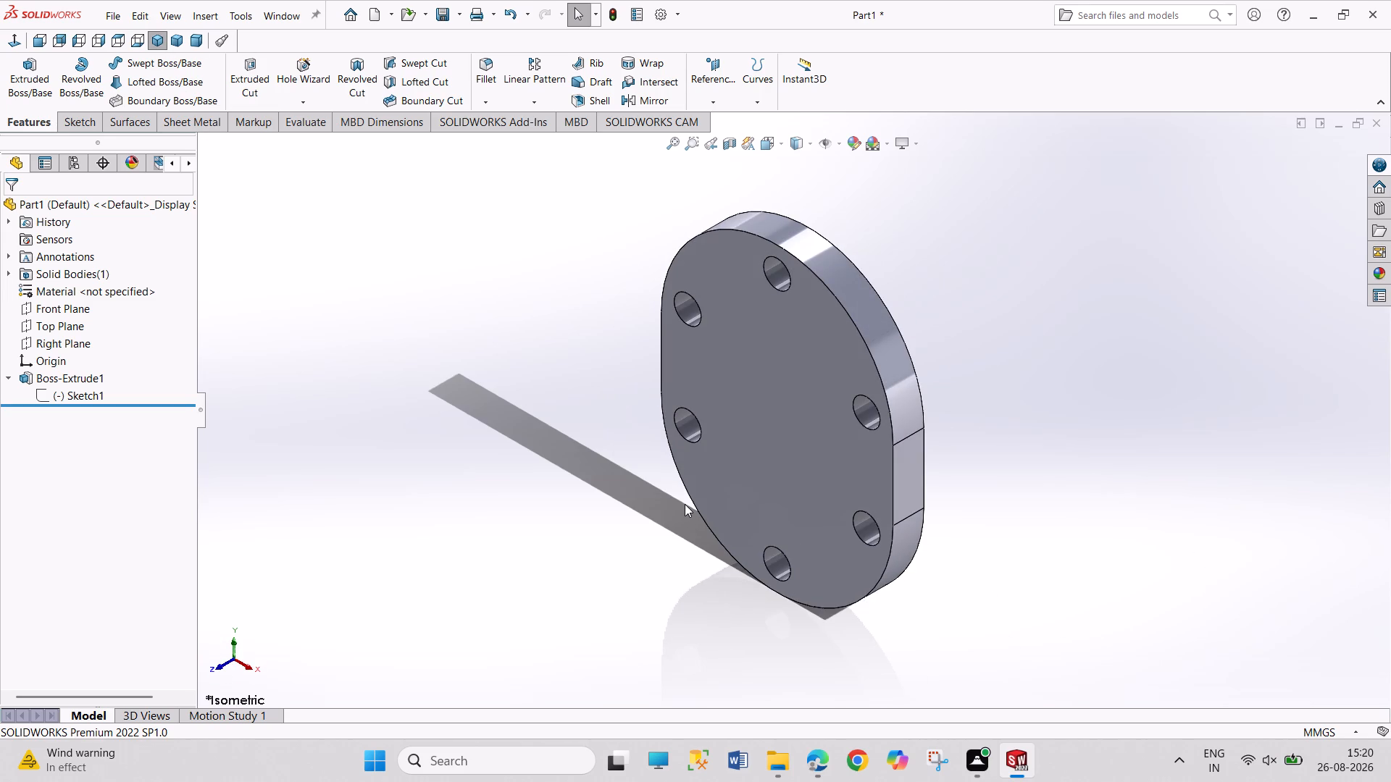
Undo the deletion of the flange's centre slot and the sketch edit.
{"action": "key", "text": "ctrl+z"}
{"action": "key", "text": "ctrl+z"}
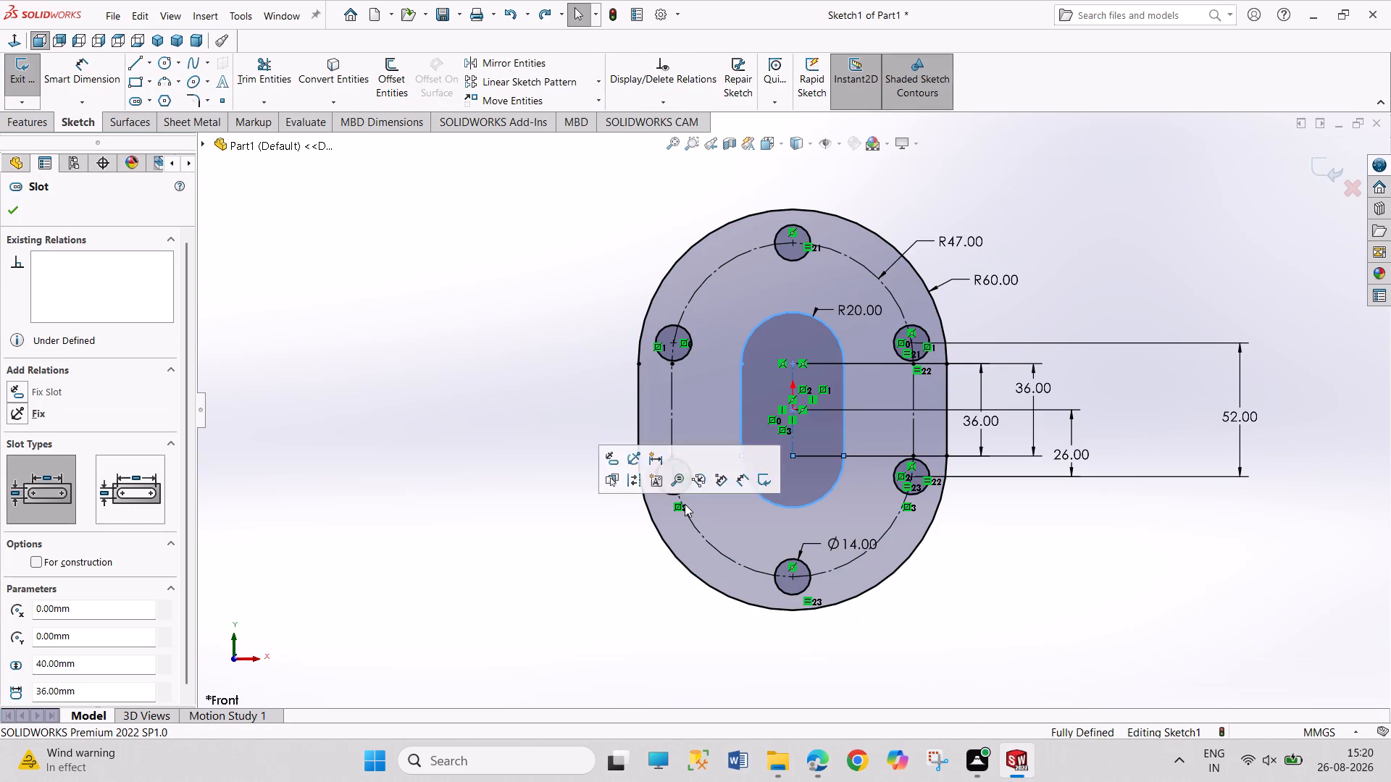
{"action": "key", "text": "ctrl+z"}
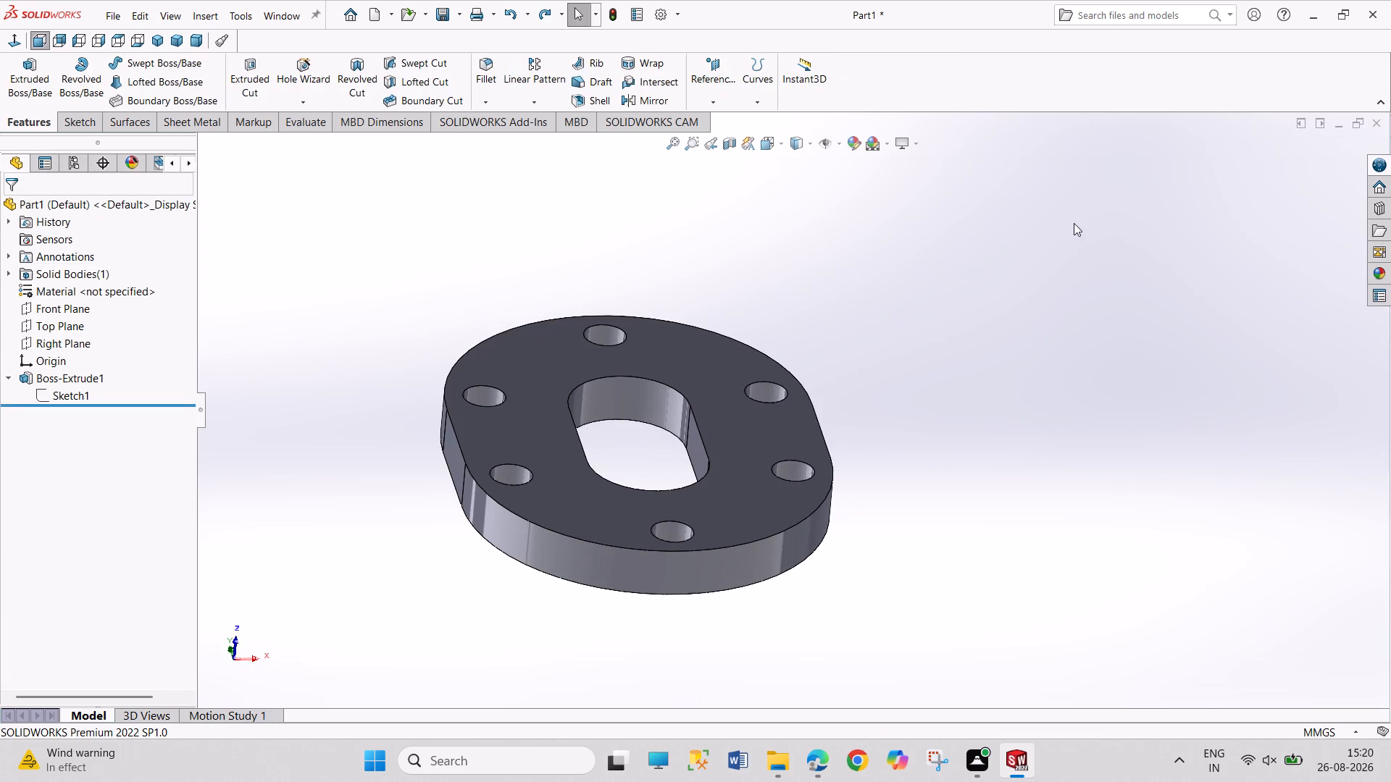
Undo the flange extrusion and delete all geometry and dimensions from the flange sketch.
{"action": "key", "text": "ctrl+z"}
{"action": "key", "text": "ctrl+z"}
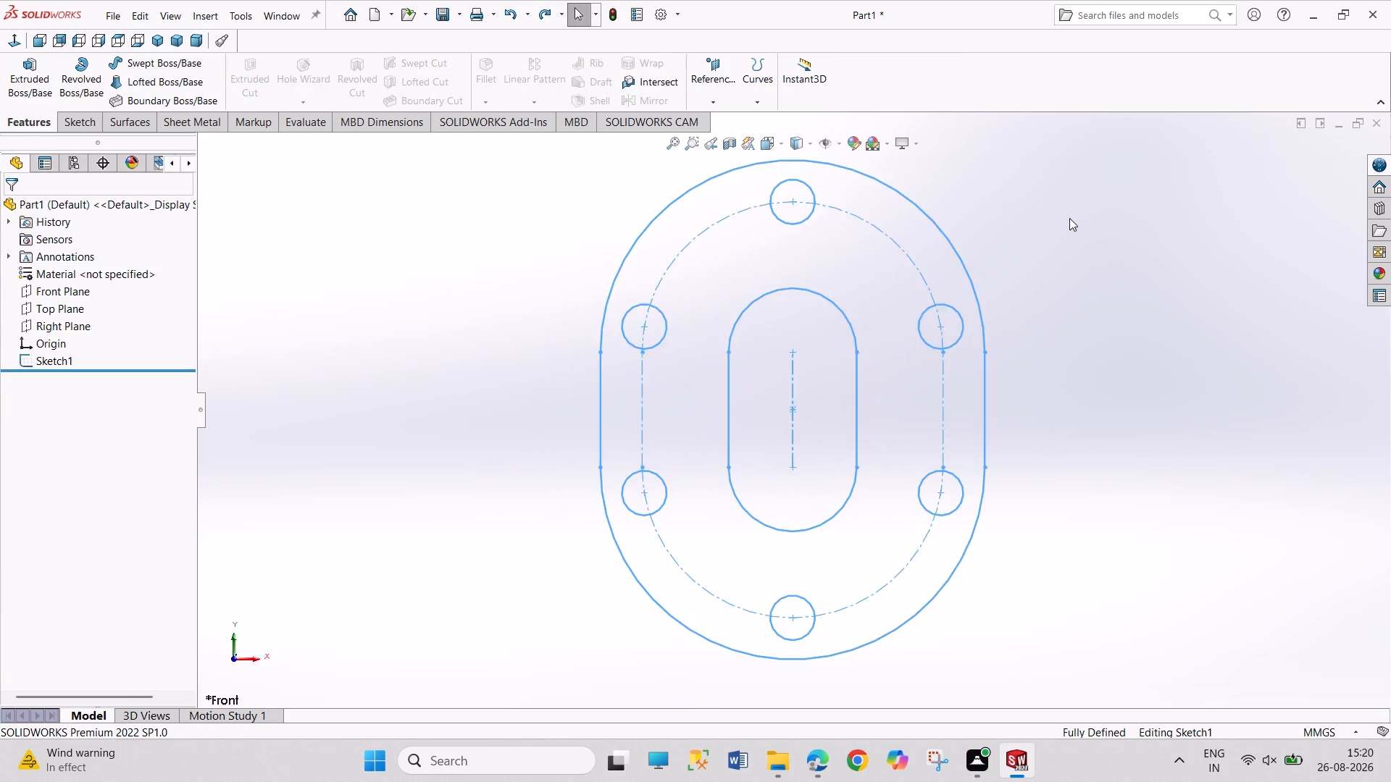
{"action": "left_click_drag", "start_coordinate": [1055, 177], "coordinate": [527, 629]}
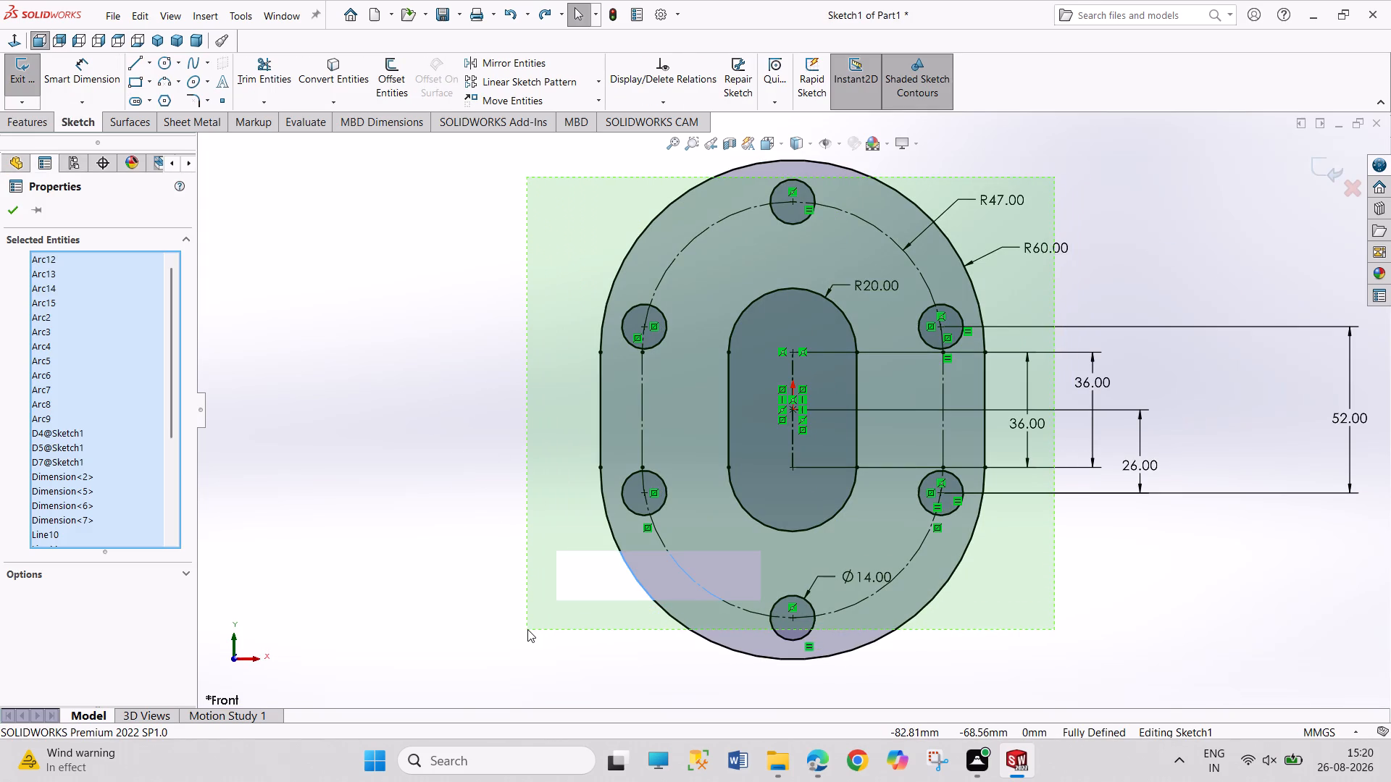
{"action": "key", "text": "Delete"}
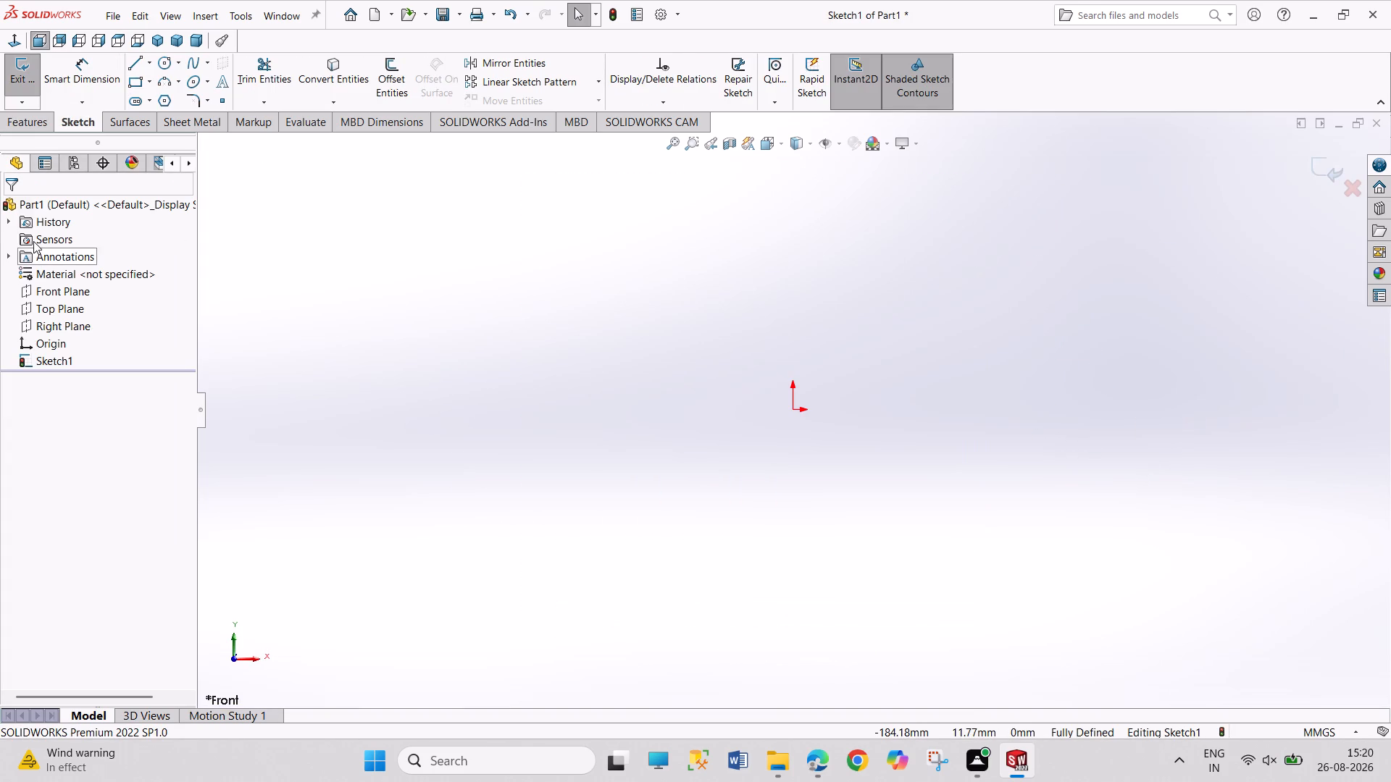
Start a sketch on the Top Plane and draw a vertical centerpoint slot at the origin, about 107 mm wide and 104 mm between arc centres.
{"action": "left_click", "coordinate": [58, 306]}
{"action": "left_click", "coordinate": [70, 289]}
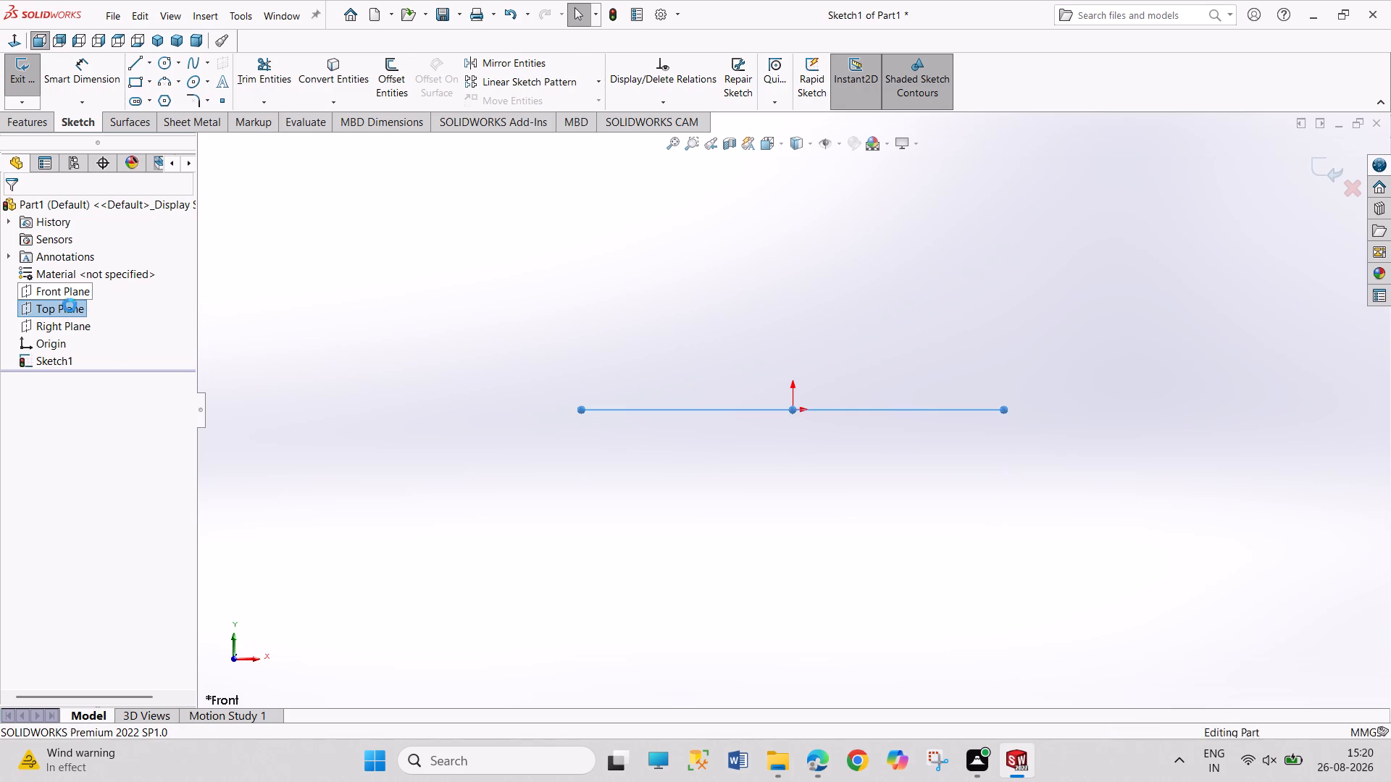
{"action": "left_click", "coordinate": [69, 313]}
{"action": "left_click", "coordinate": [78, 290]}
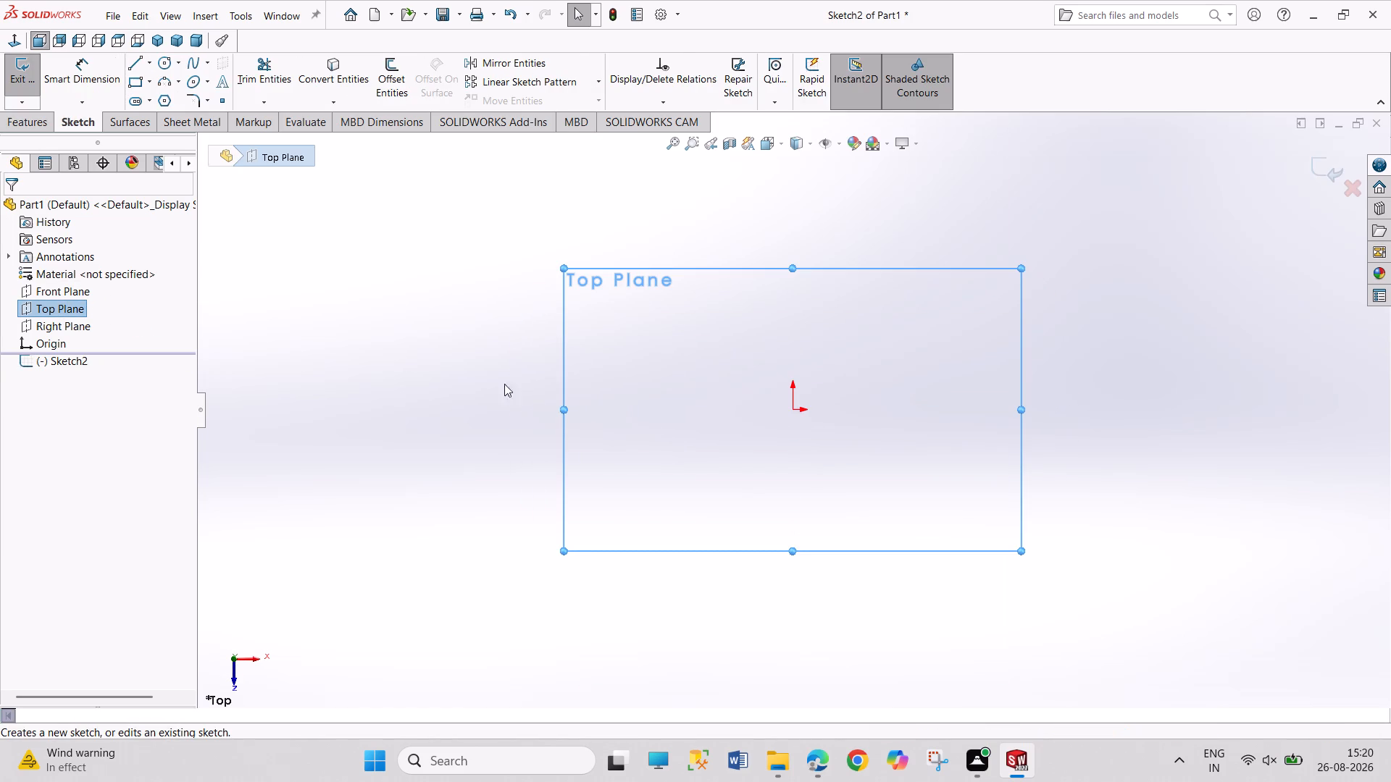
{"action": "left_click", "coordinate": [131, 99]}
{"action": "left_click", "coordinate": [793, 412]}
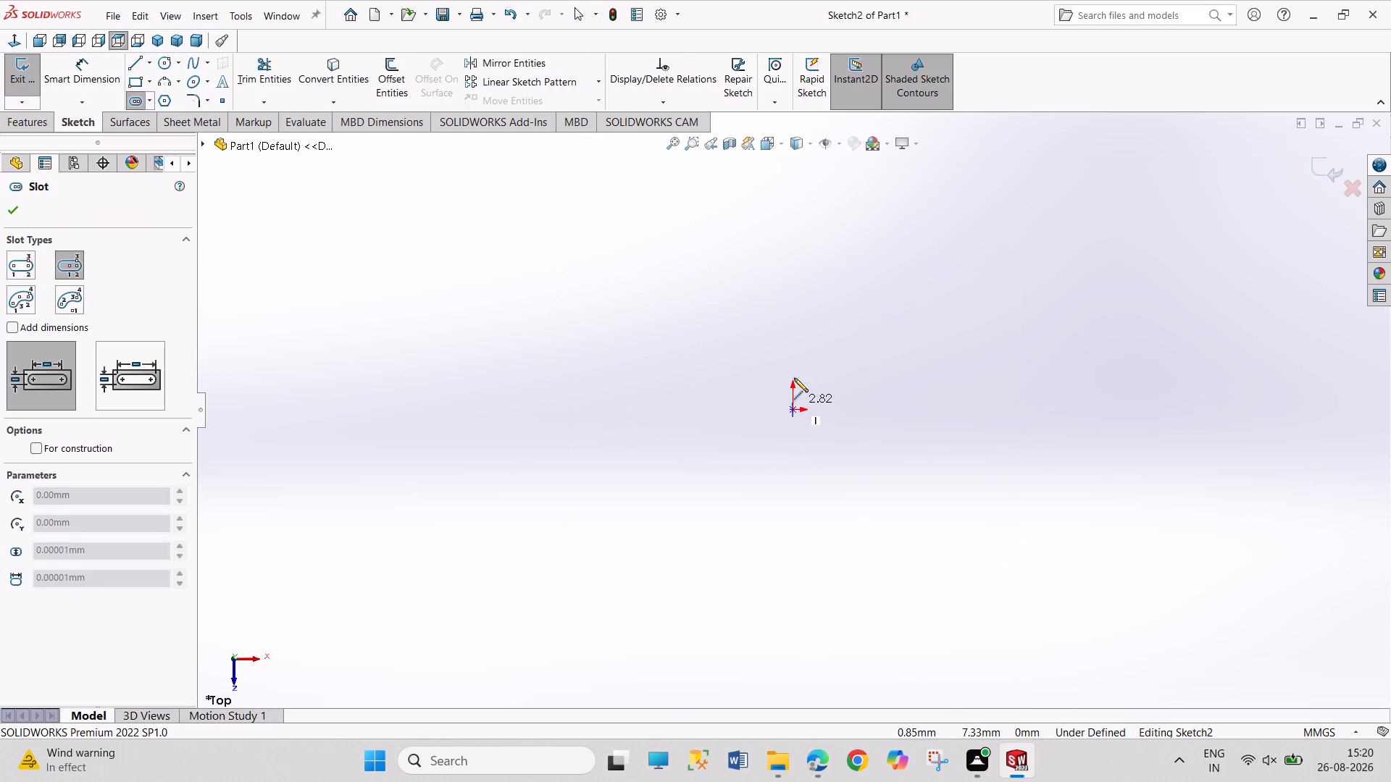
{"action": "left_click", "coordinate": [793, 277]}
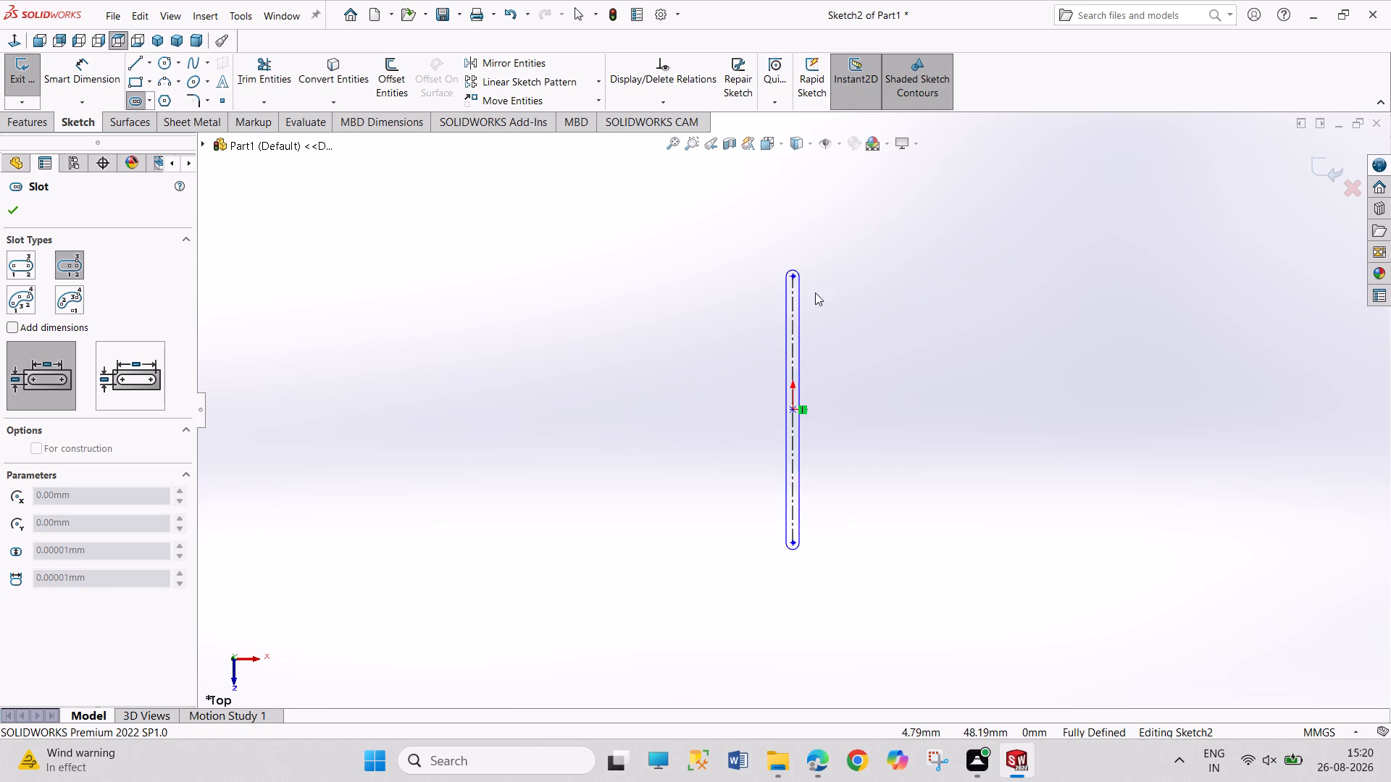
{"action": "left_click", "coordinate": [930, 337]}
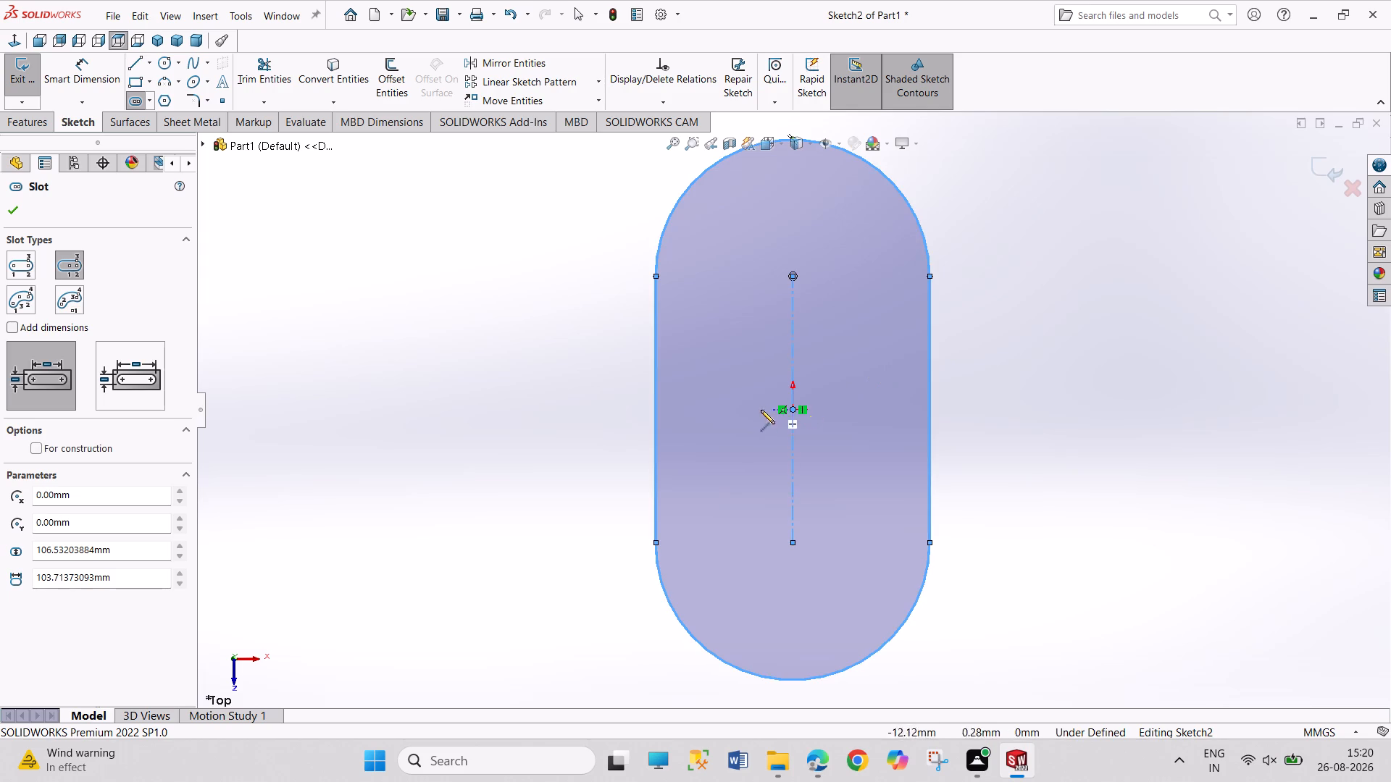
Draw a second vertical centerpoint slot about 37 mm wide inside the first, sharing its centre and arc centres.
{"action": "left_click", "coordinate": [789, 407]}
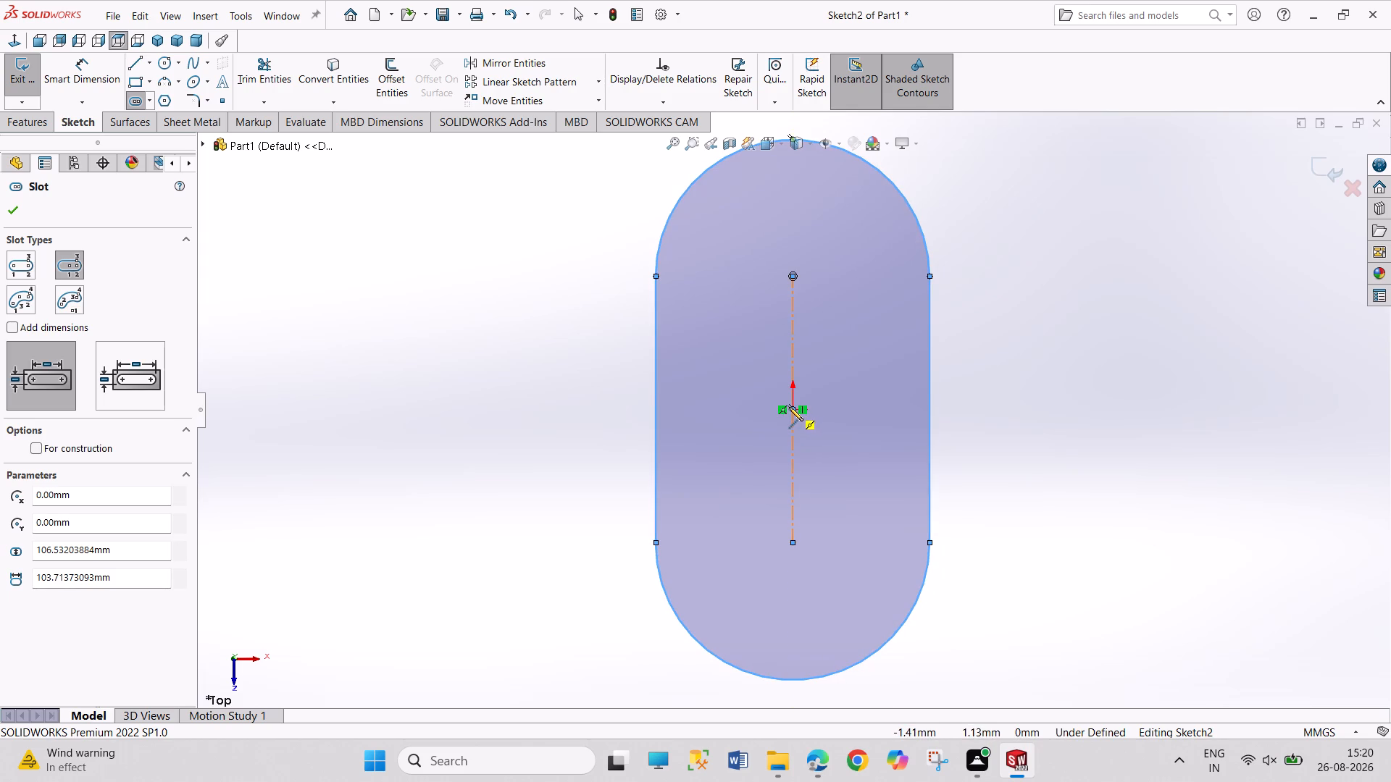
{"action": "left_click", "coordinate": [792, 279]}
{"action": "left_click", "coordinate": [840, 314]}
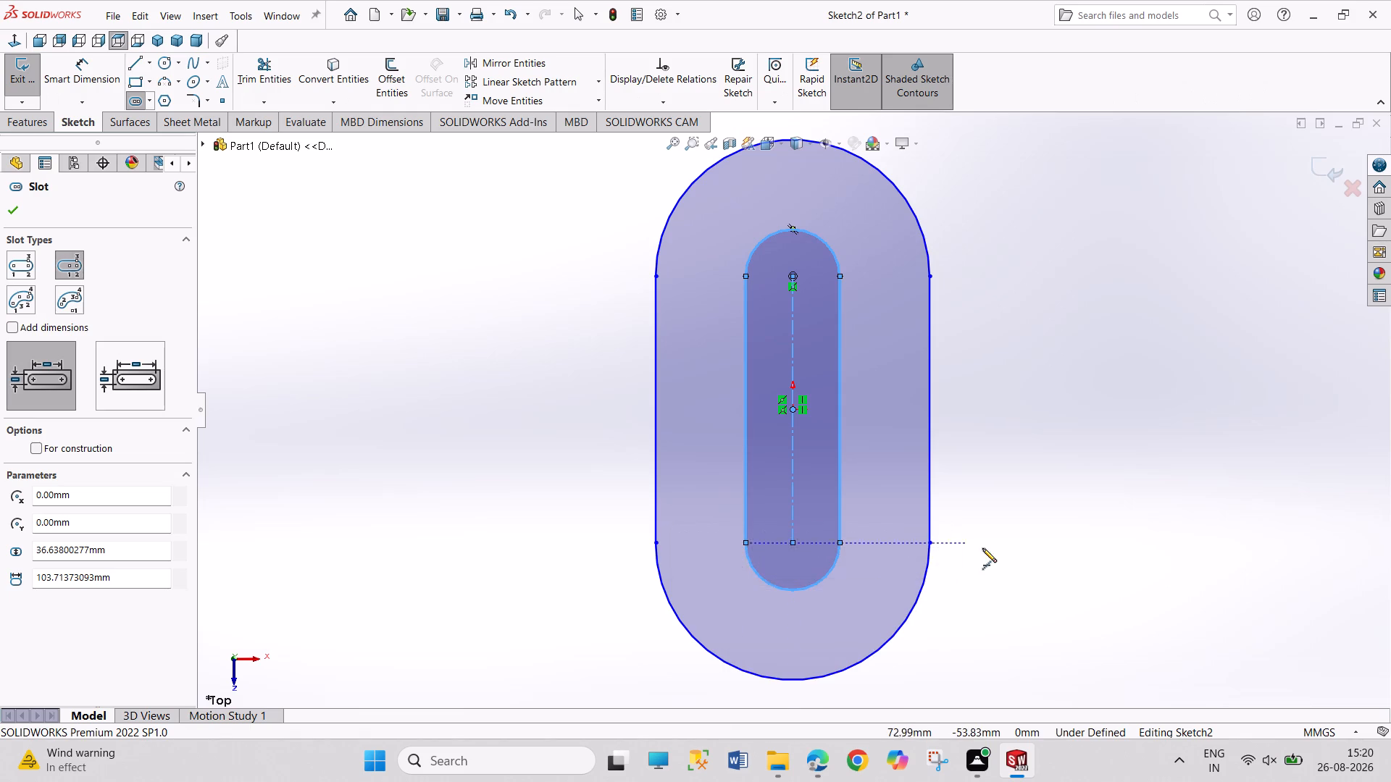
Dimension the outer slot's upper end arc to a radius of 60 mm.
{"action": "right_click_drag", "start_coordinate": [983, 547], "coordinate": [968, 346]}
{"action": "left_click", "coordinate": [920, 230]}
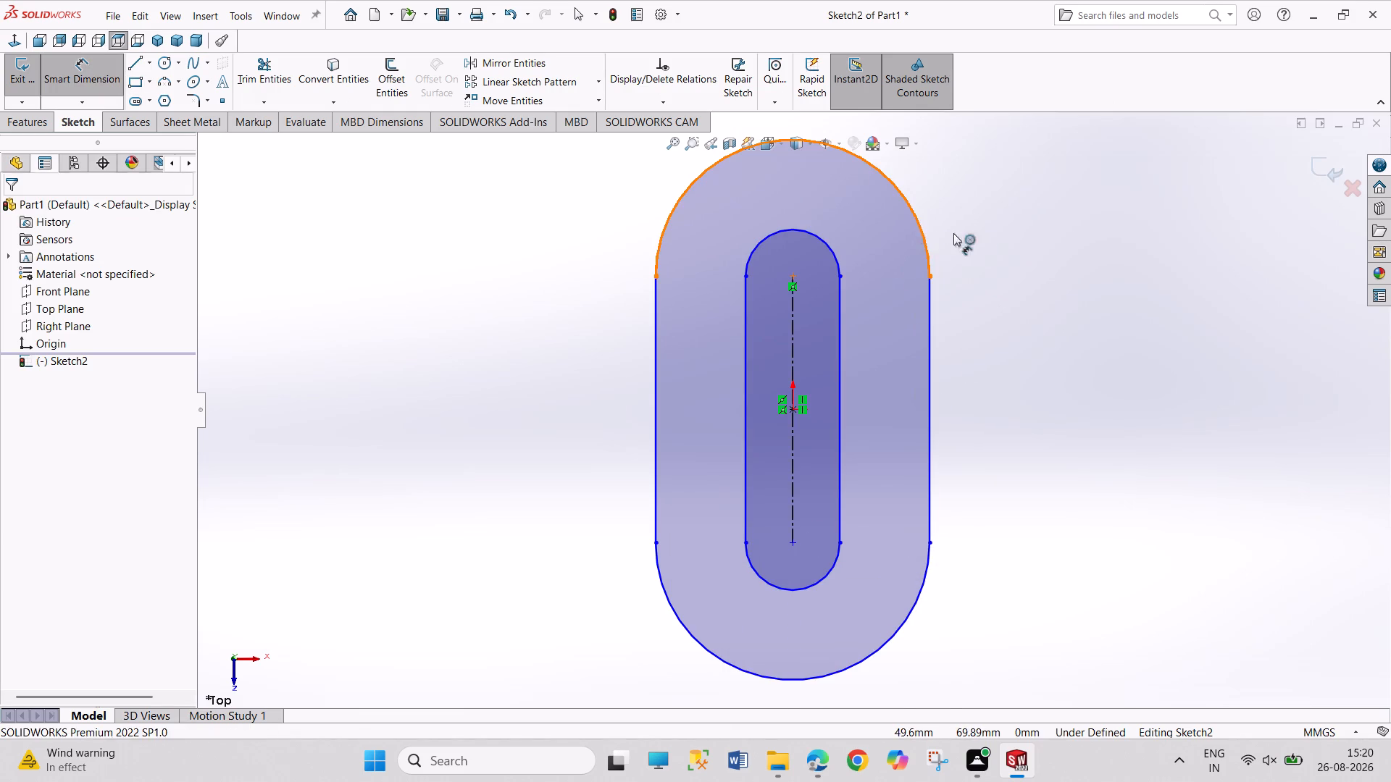
{"action": "left_click", "coordinate": [996, 211]}
{"action": "type", "text": "60"}
{"action": "key", "text": "Return"}
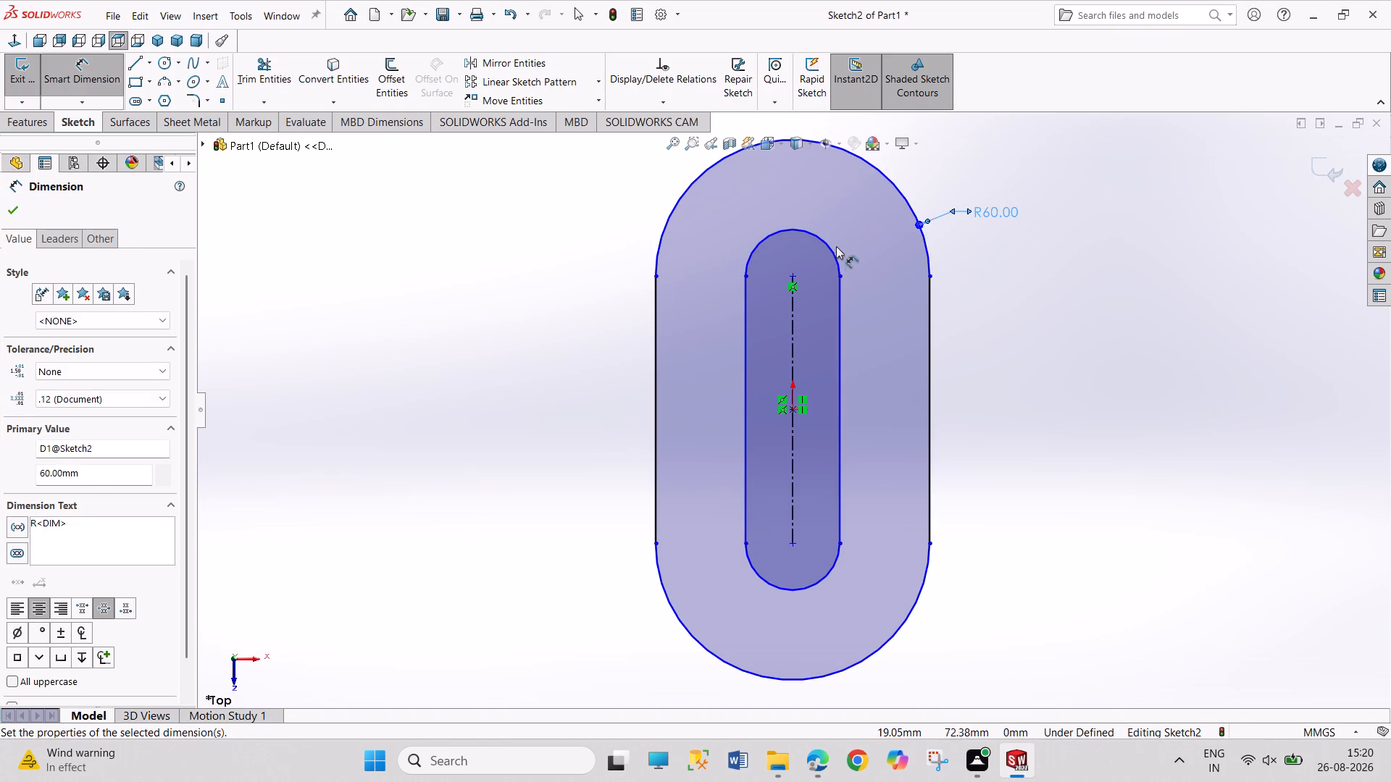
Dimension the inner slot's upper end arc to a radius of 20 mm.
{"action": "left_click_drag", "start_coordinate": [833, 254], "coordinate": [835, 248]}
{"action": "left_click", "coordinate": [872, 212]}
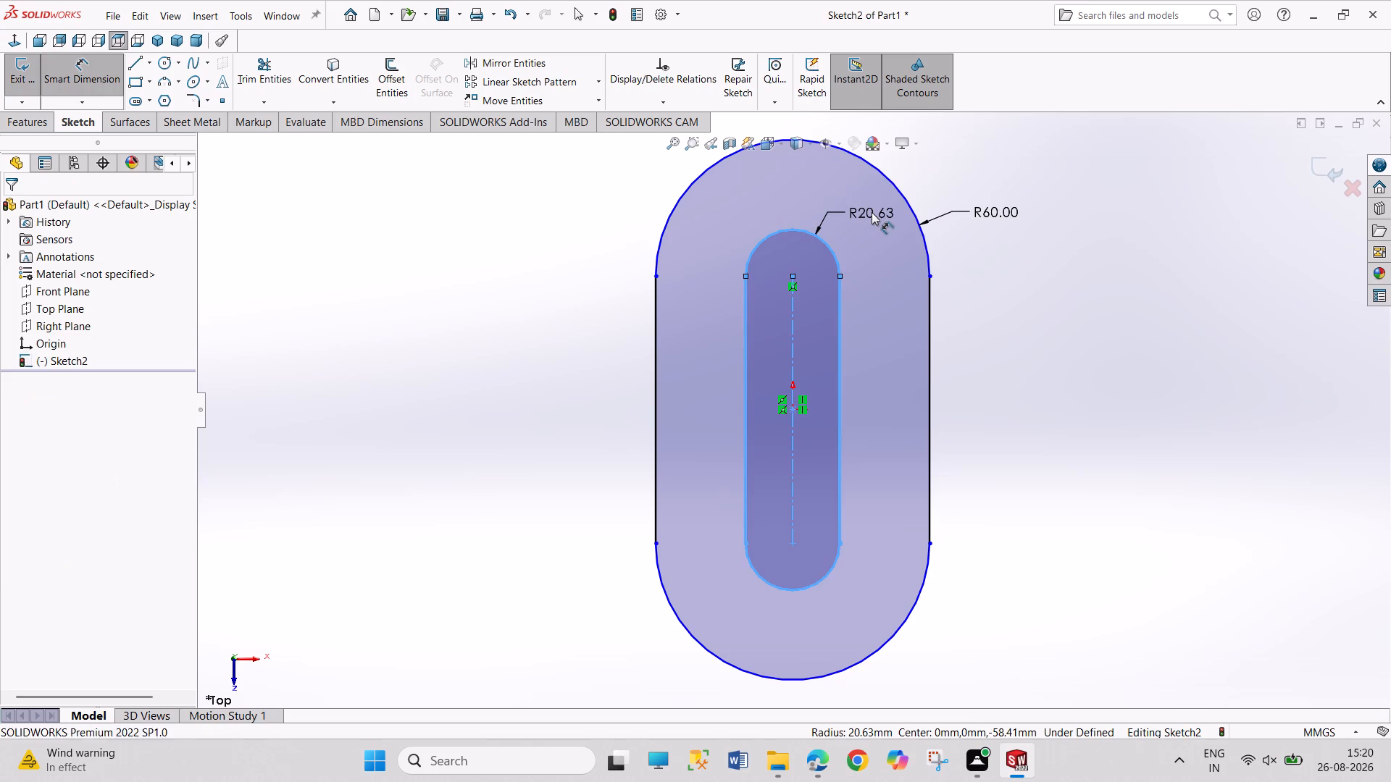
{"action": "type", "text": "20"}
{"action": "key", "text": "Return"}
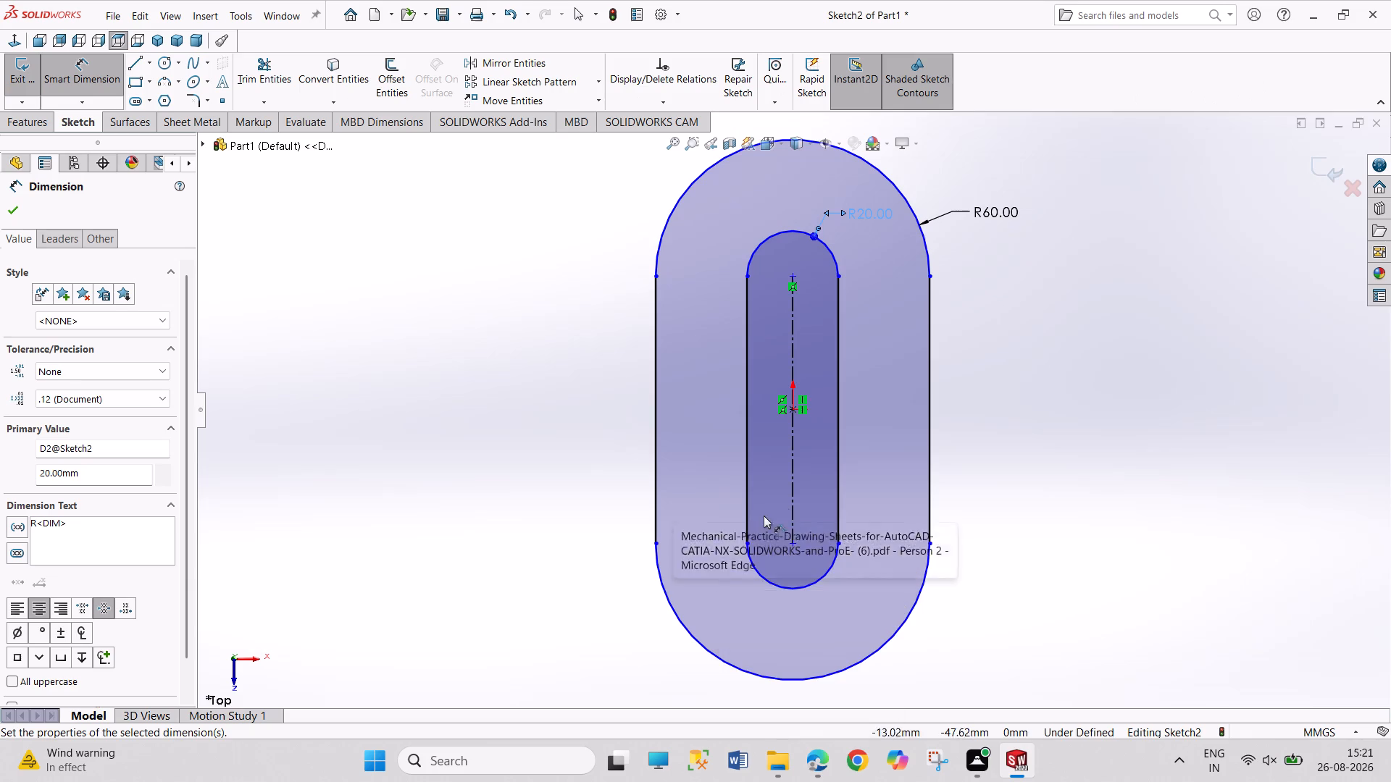
Dimension the distance between the slot's arc centres to 36 mm and end dimensioning.
{"action": "left_click", "coordinate": [790, 489]}
{"action": "left_click", "coordinate": [1002, 452]}
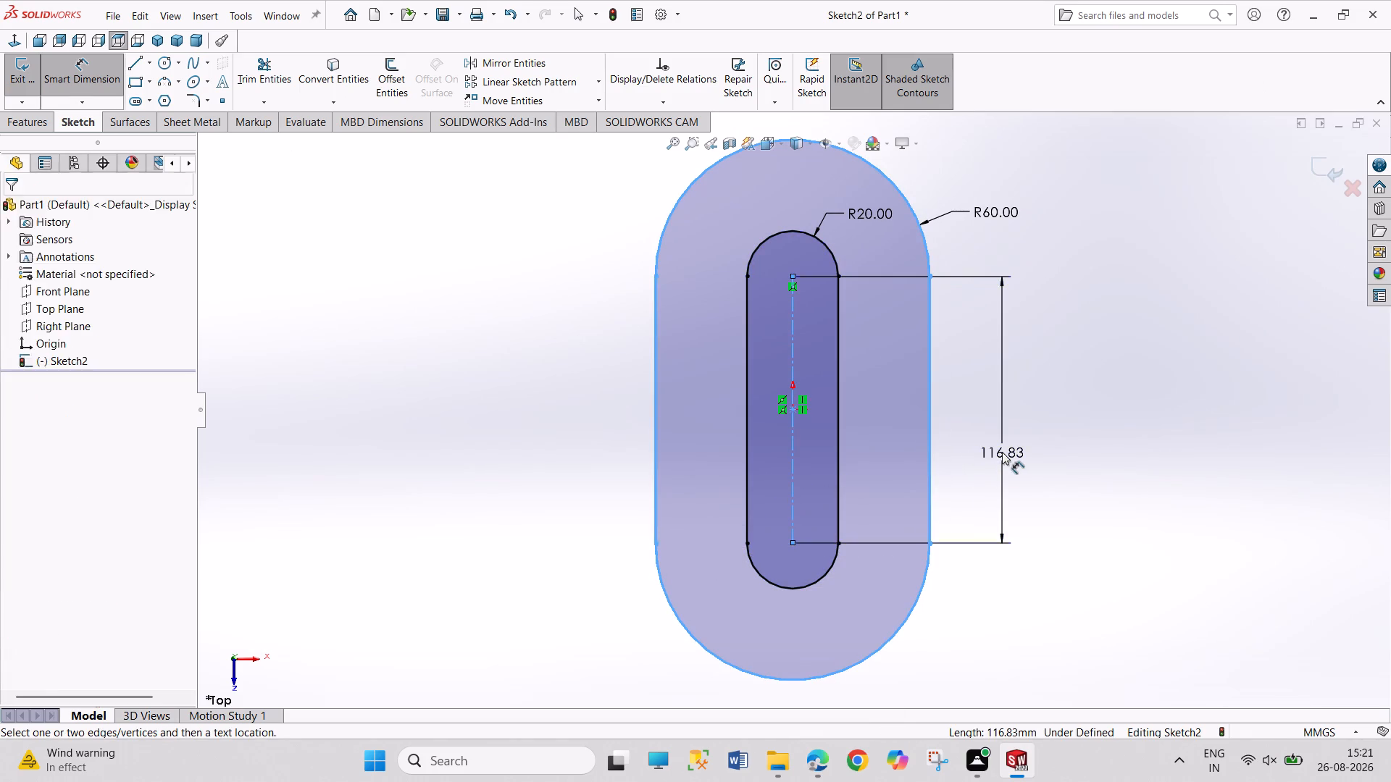
{"action": "type", "text": "36"}
{"action": "key", "text": "Return"}
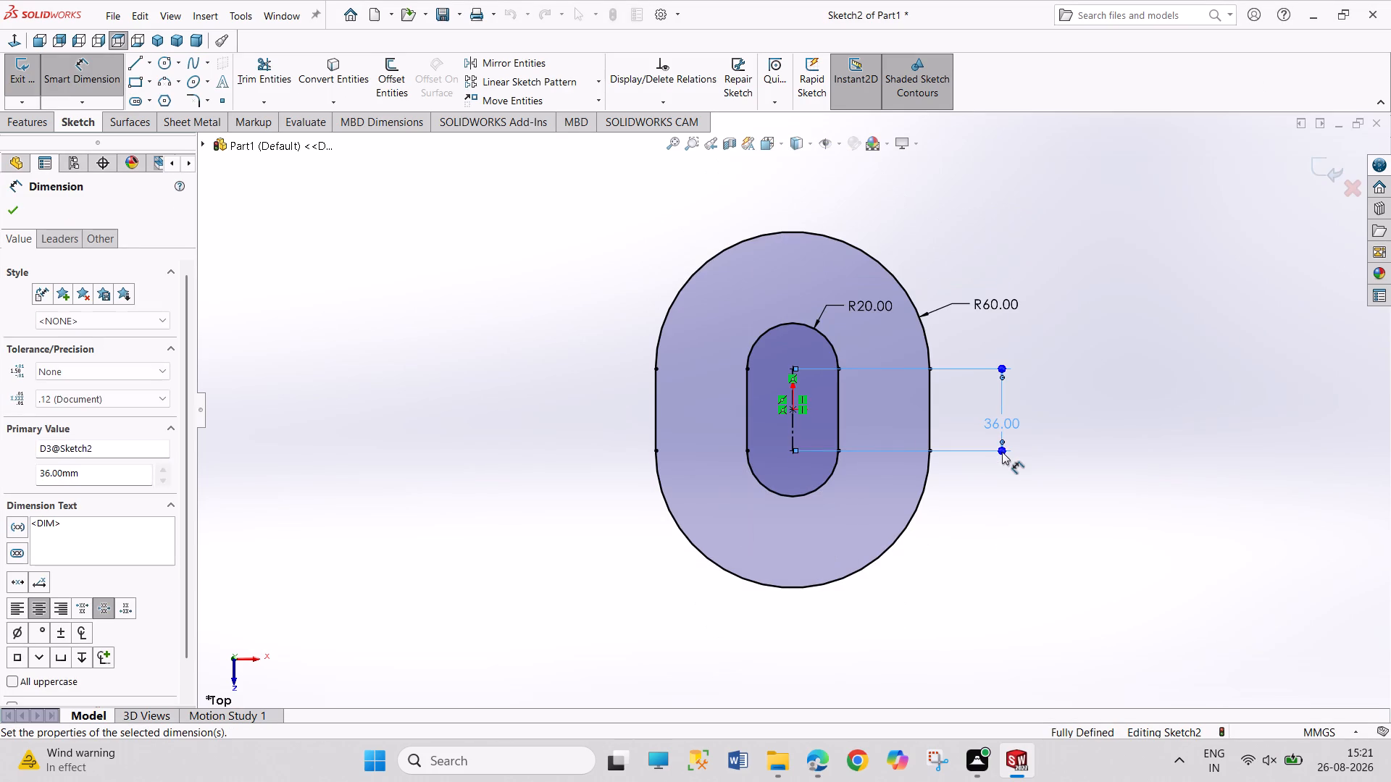
{"action": "right_click", "coordinate": [1140, 378]}
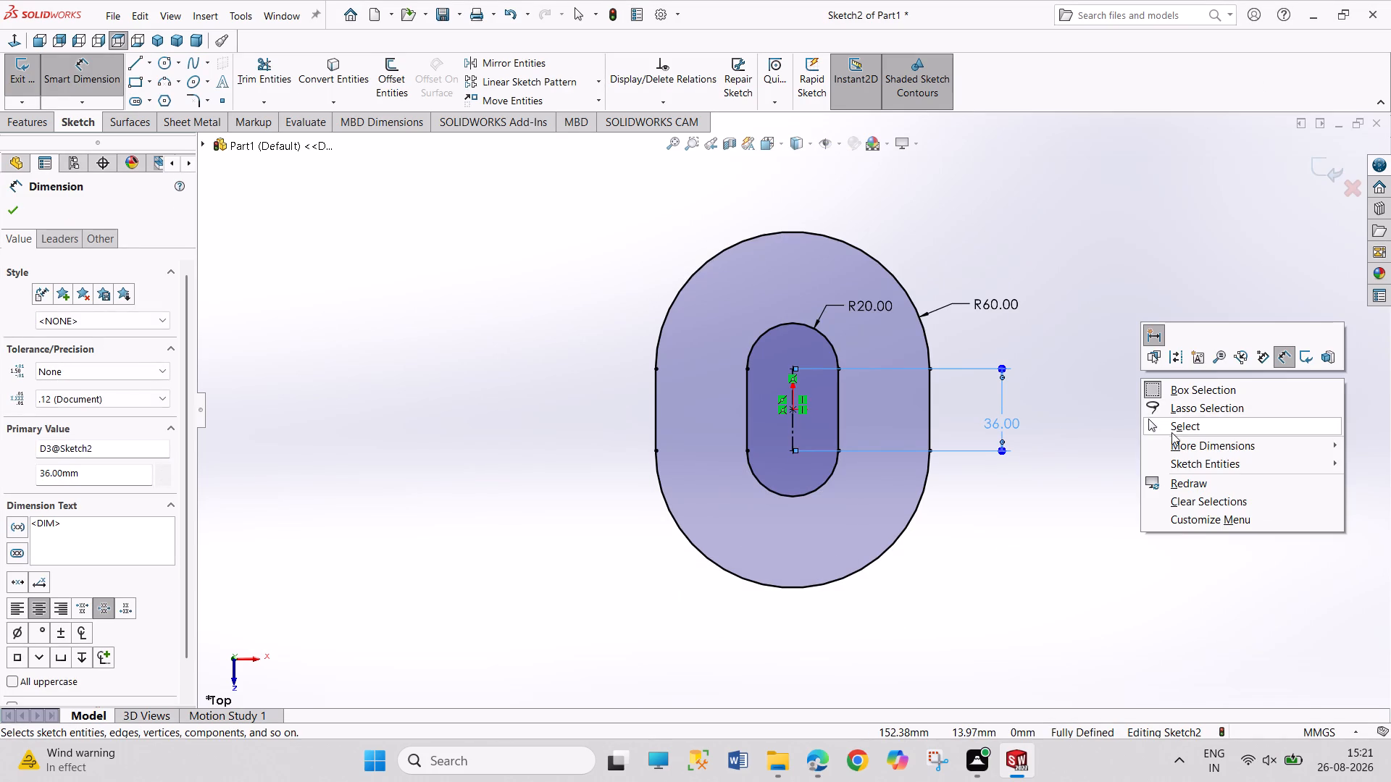
{"action": "left_click", "coordinate": [1171, 423]}
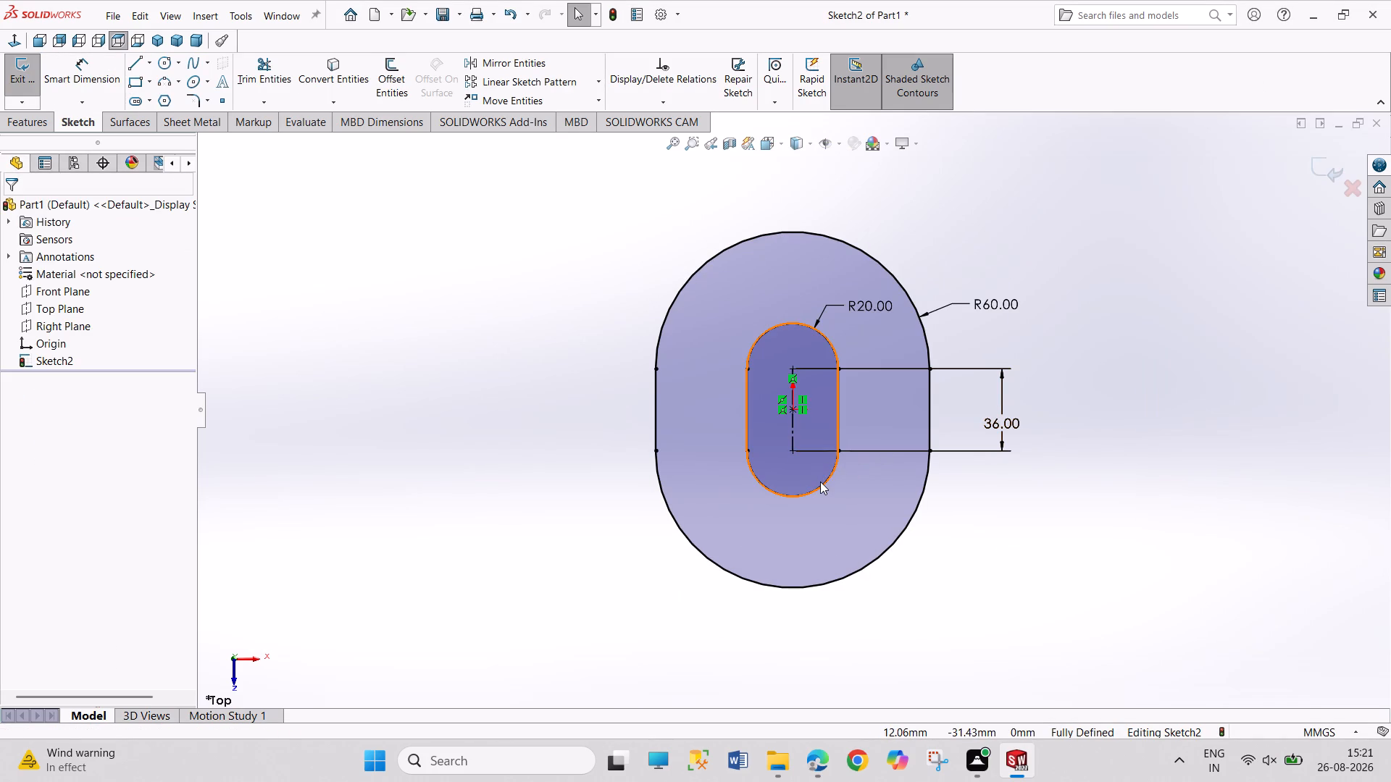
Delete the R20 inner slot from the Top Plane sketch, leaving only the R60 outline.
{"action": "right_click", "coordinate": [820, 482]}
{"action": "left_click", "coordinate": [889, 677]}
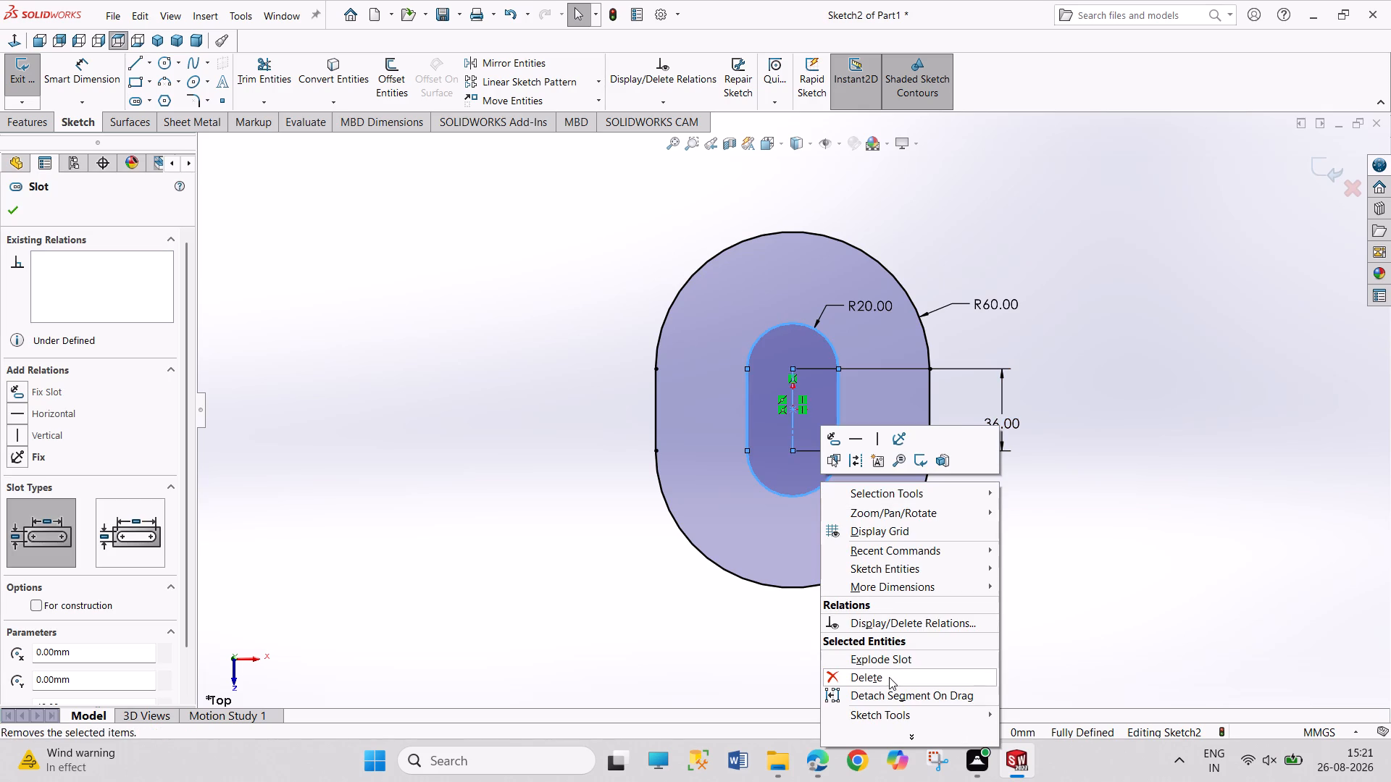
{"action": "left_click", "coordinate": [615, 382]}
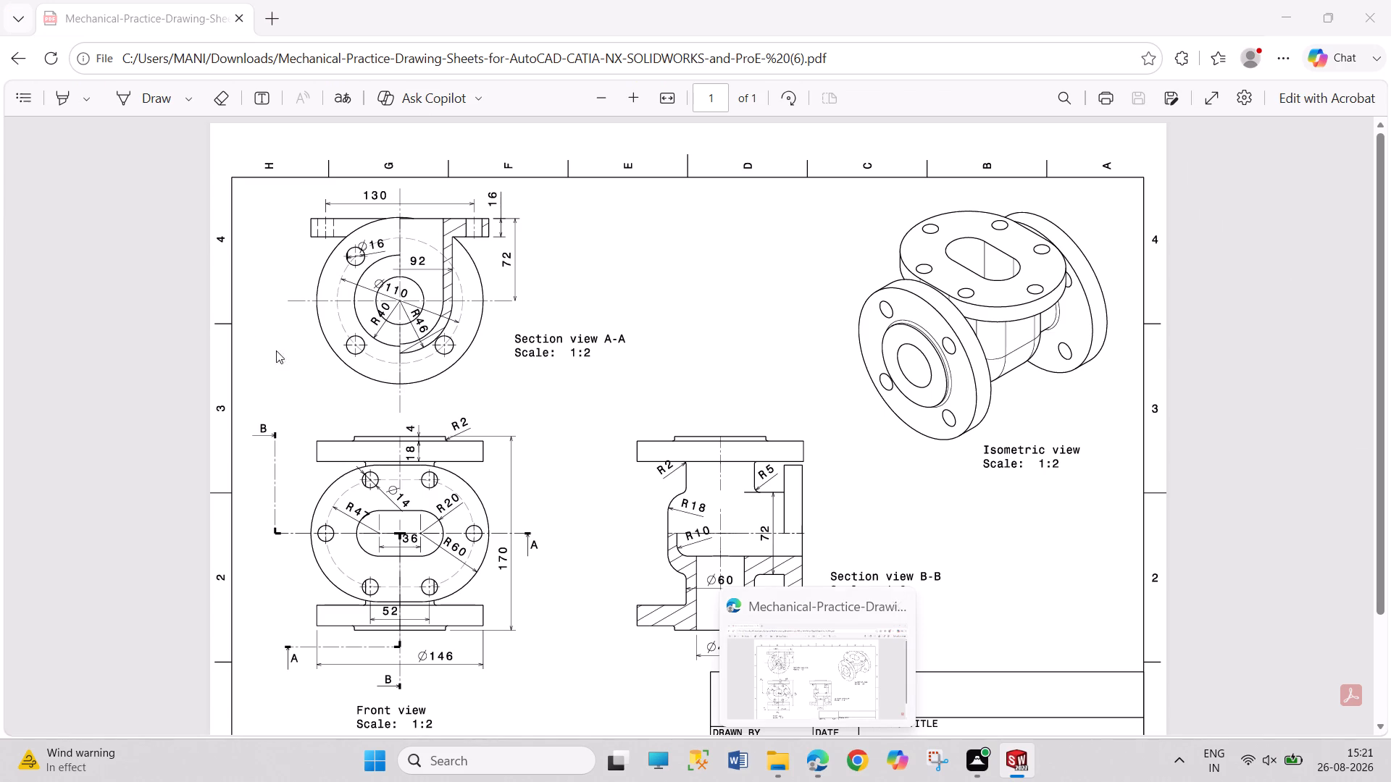
Sketch a vertical centrepoint slot about the origin inside the R60 outline, with its arc centres on the outer slot's and end radius about 38 mm.
{"action": "left_click", "coordinate": [134, 100]}
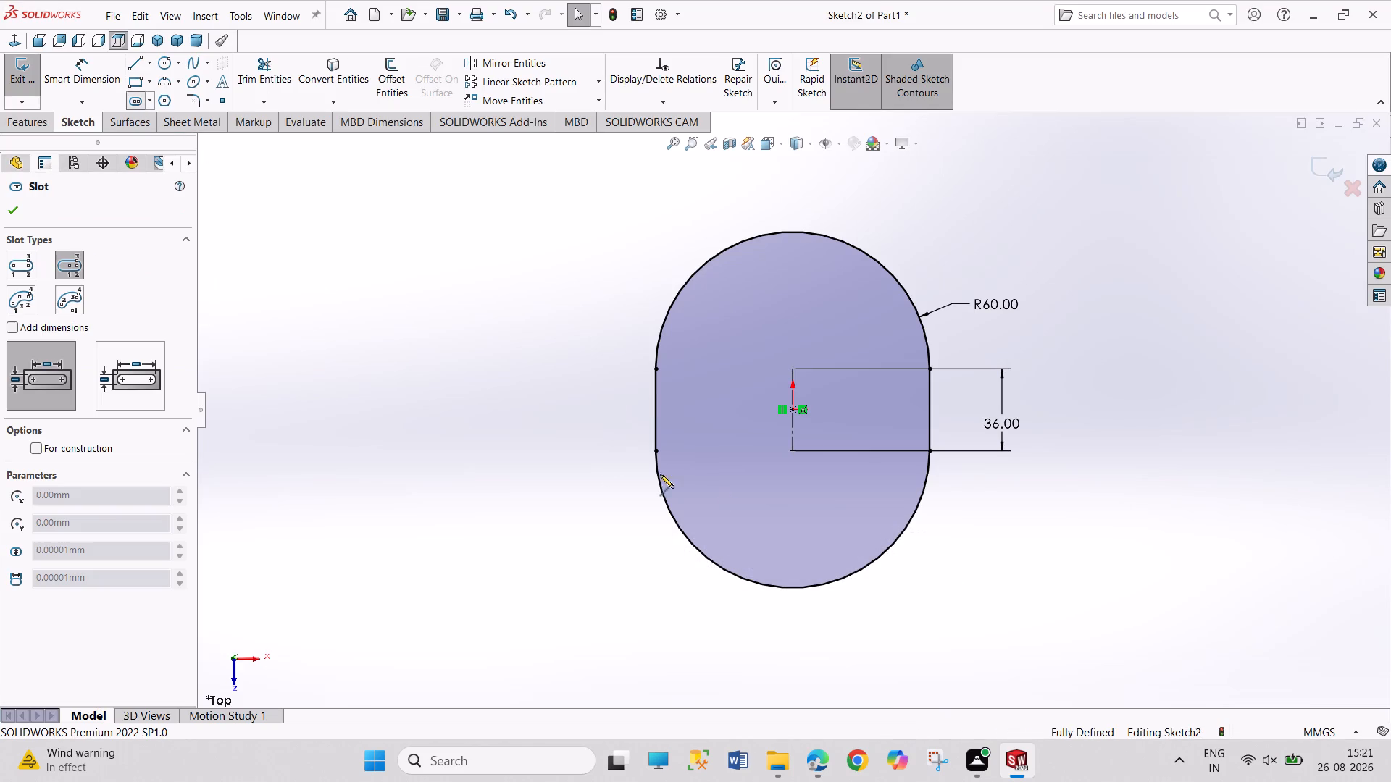
{"action": "left_click", "coordinate": [793, 411]}
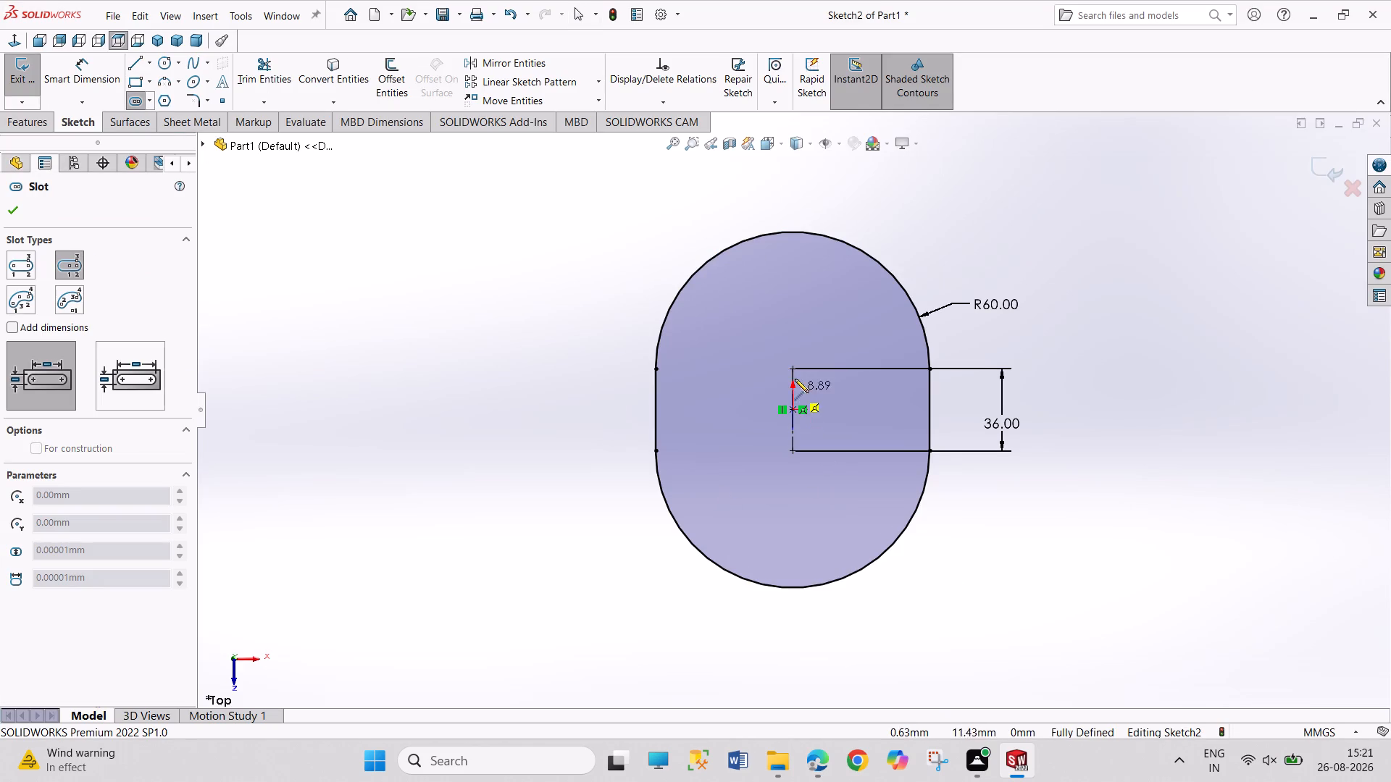
{"action": "left_click", "coordinate": [792, 368]}
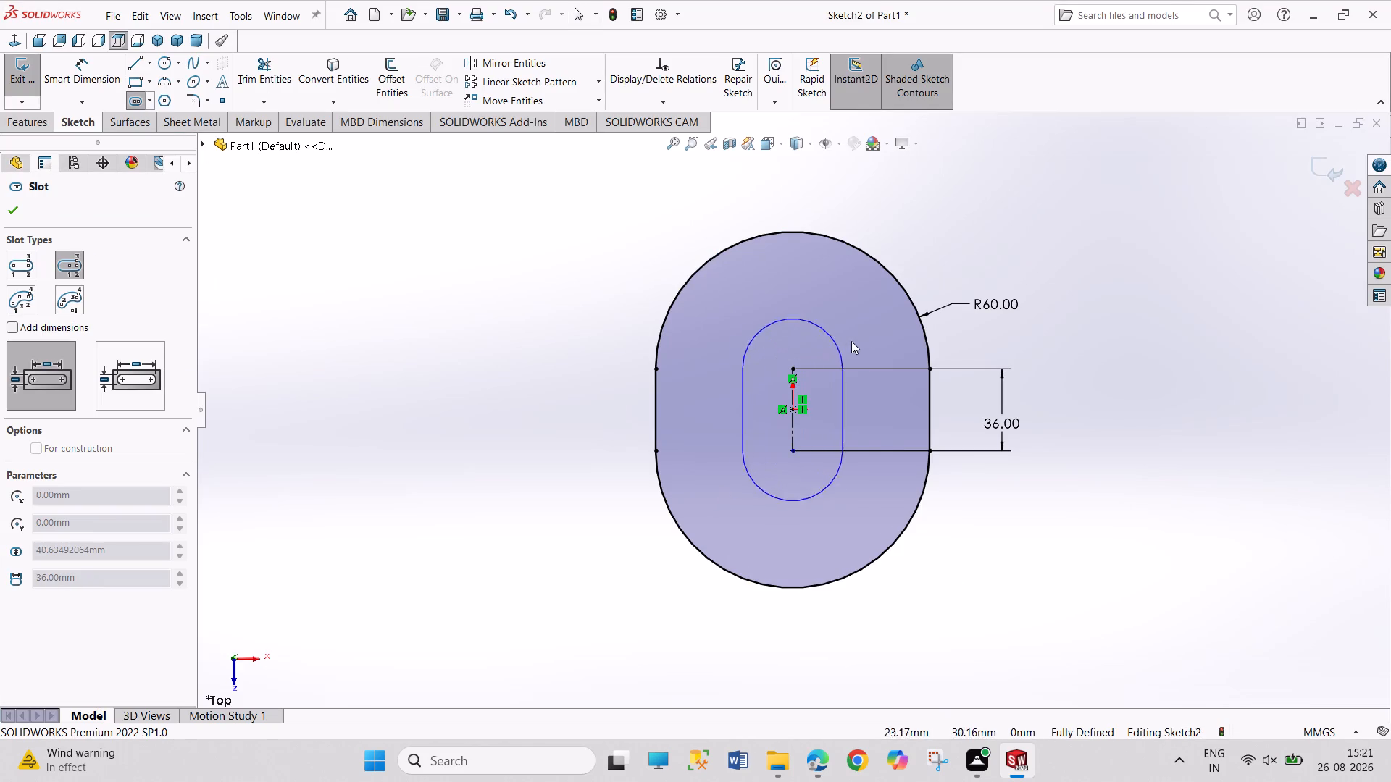
{"action": "left_click", "coordinate": [880, 347]}
Dimension the inner slot's upper end arc to a radius of 47 mm and end dimensioning.
{"action": "right_click_drag", "start_coordinate": [1146, 510], "coordinate": [1111, 311]}
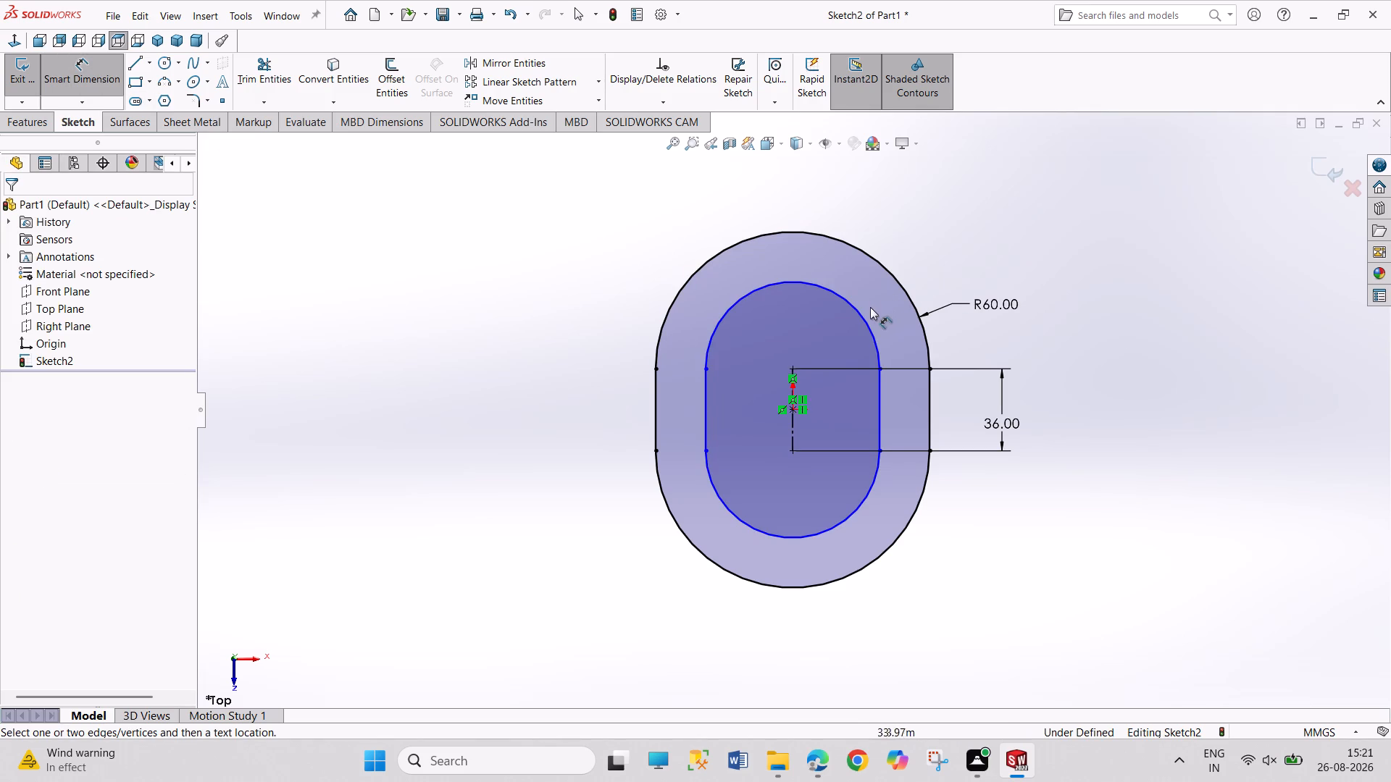
{"action": "left_click", "coordinate": [859, 318]}
{"action": "left_click", "coordinate": [1014, 245]}
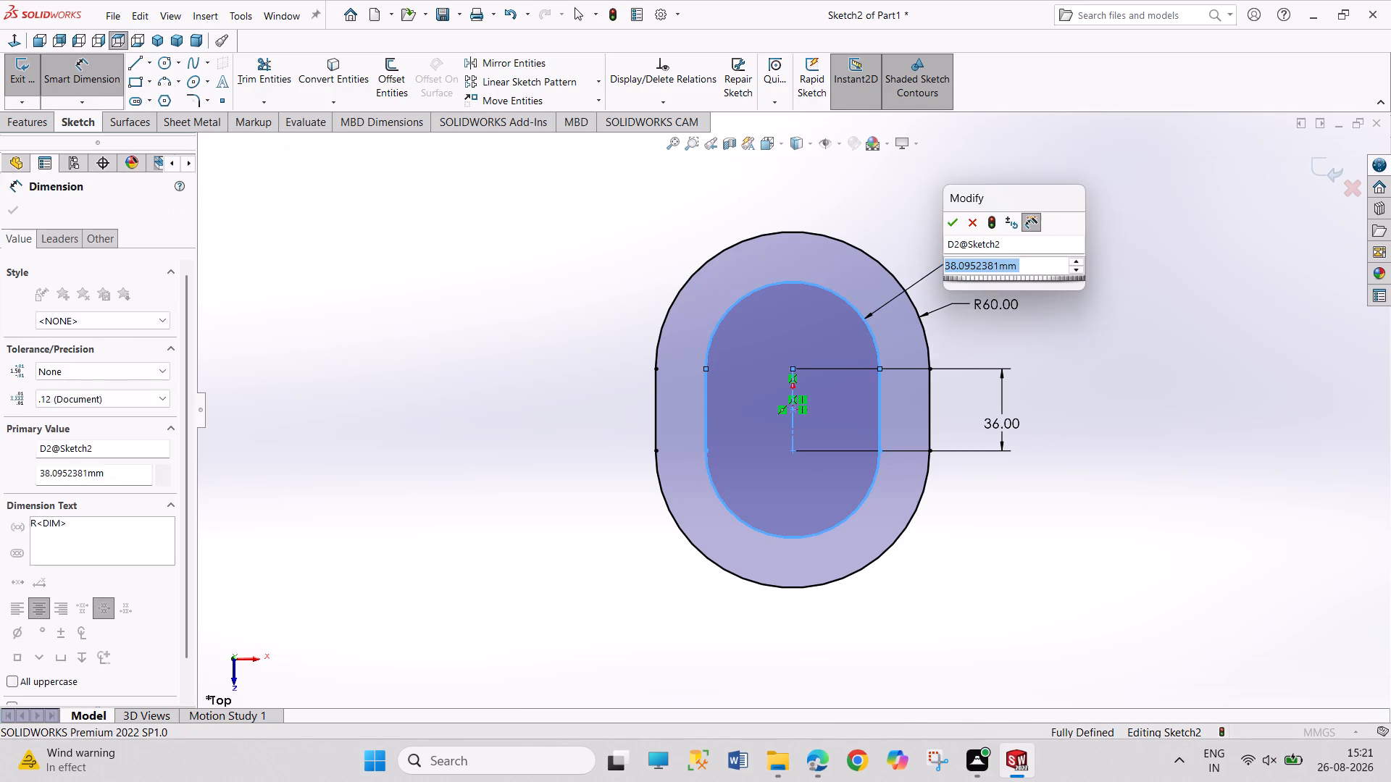
{"action": "type", "text": "47"}
{"action": "key", "text": "Return"}
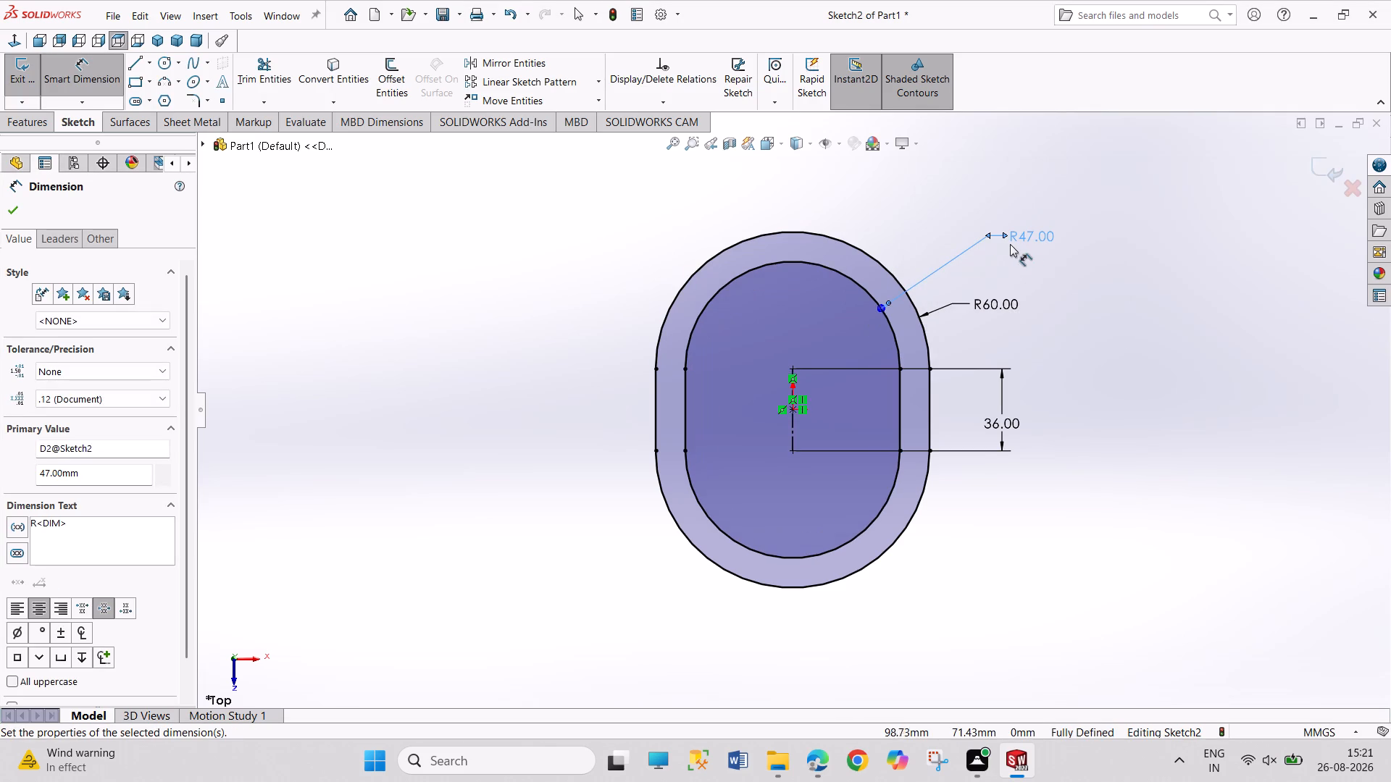
{"action": "right_click", "coordinate": [1208, 493]}
{"action": "left_click", "coordinate": [1220, 540]}
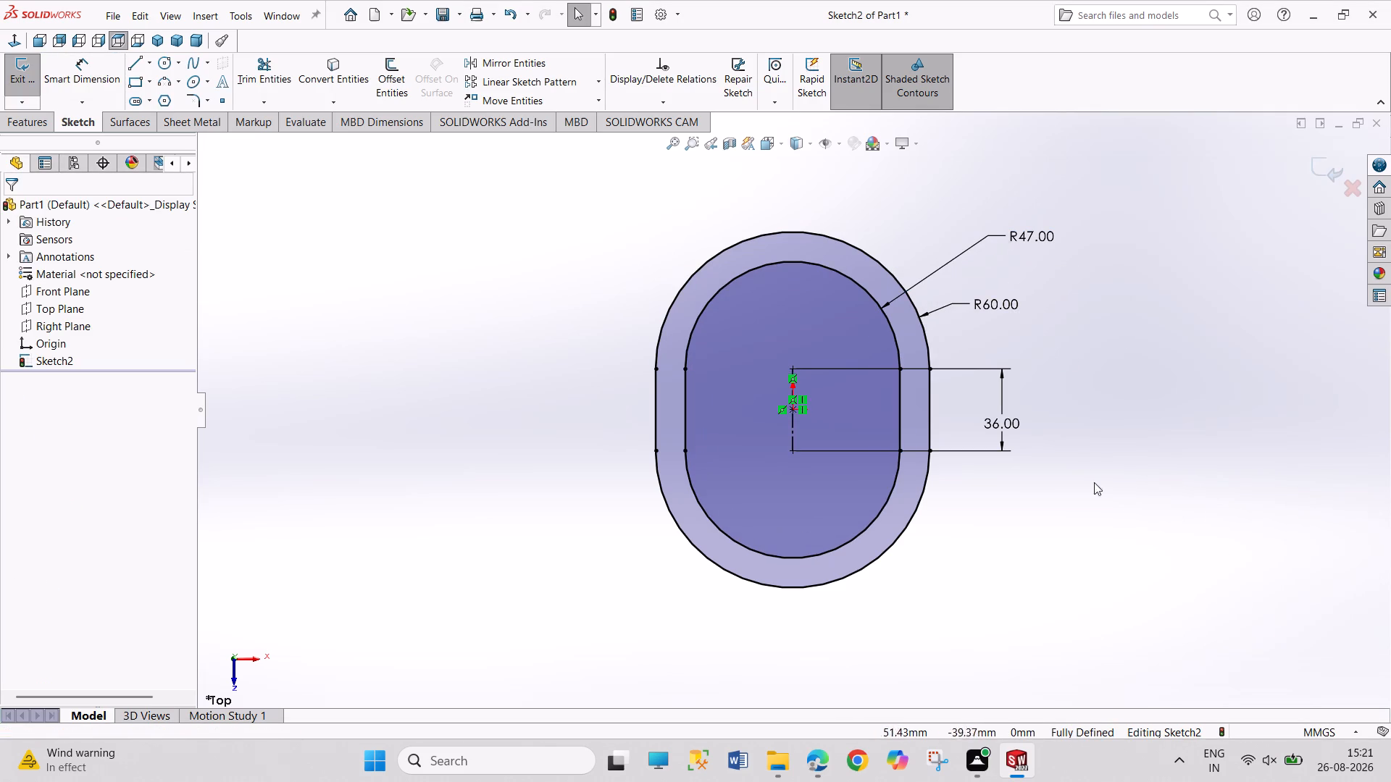
Sketch two hole circles centred on the R47 slot's uppermost and lowermost points, the upper one about 8.3 mm in radius.
{"action": "left_click", "coordinate": [167, 64]}
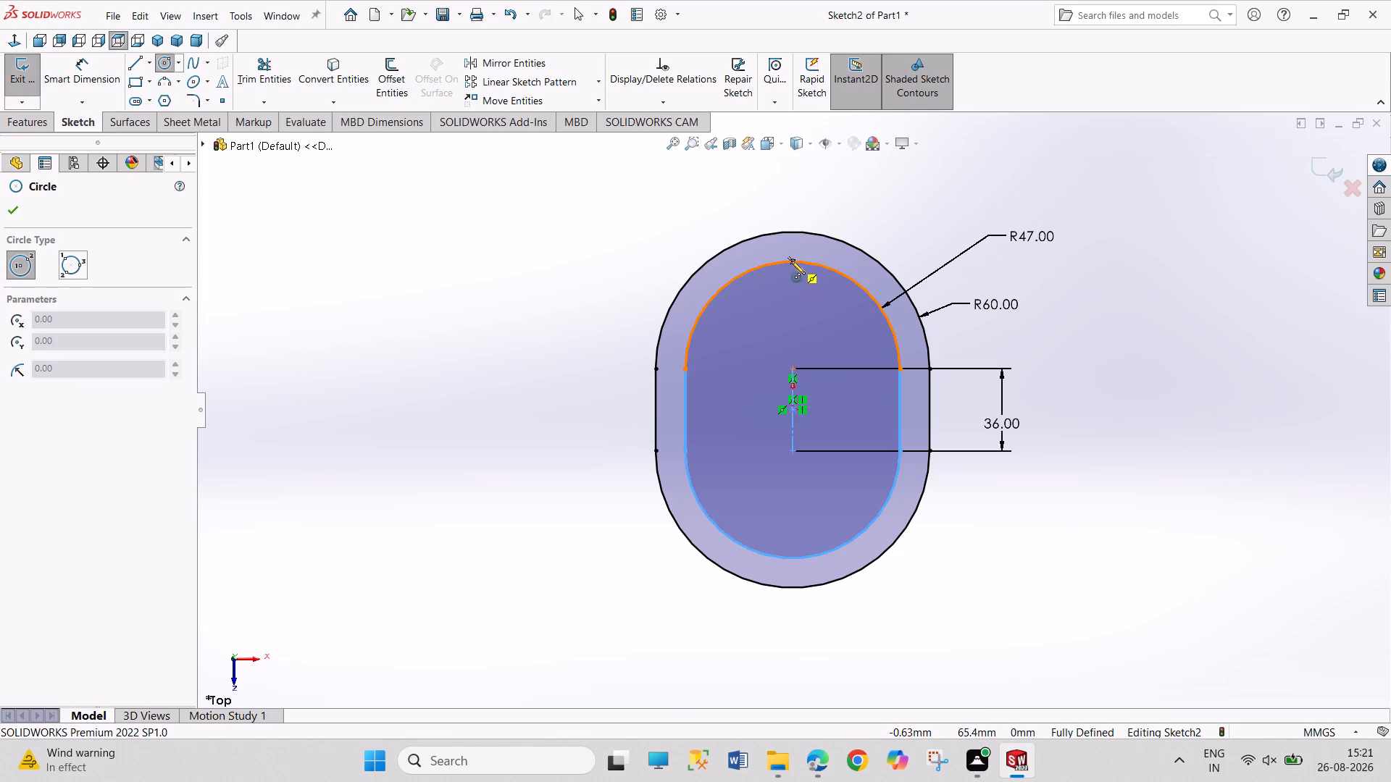
{"action": "left_click", "coordinate": [793, 261]}
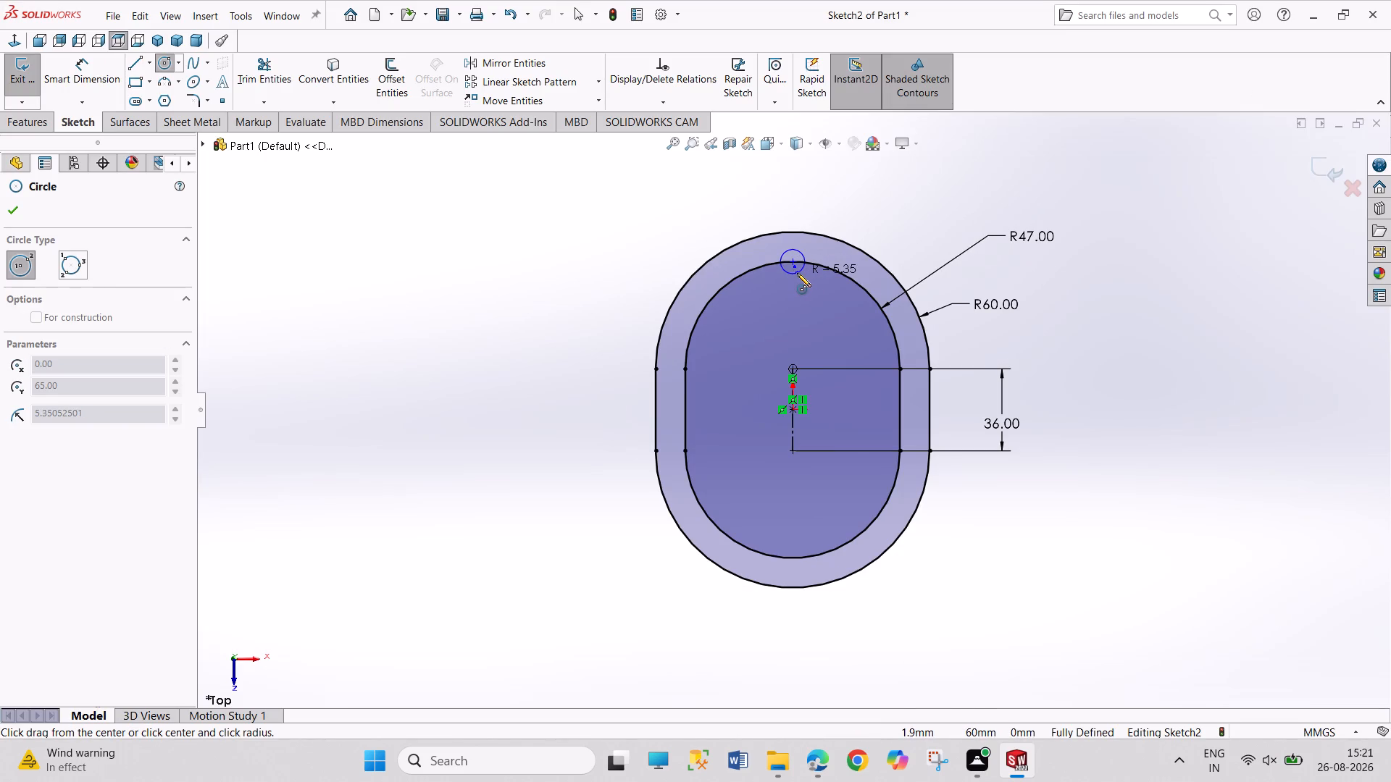
{"action": "left_click", "coordinate": [802, 278]}
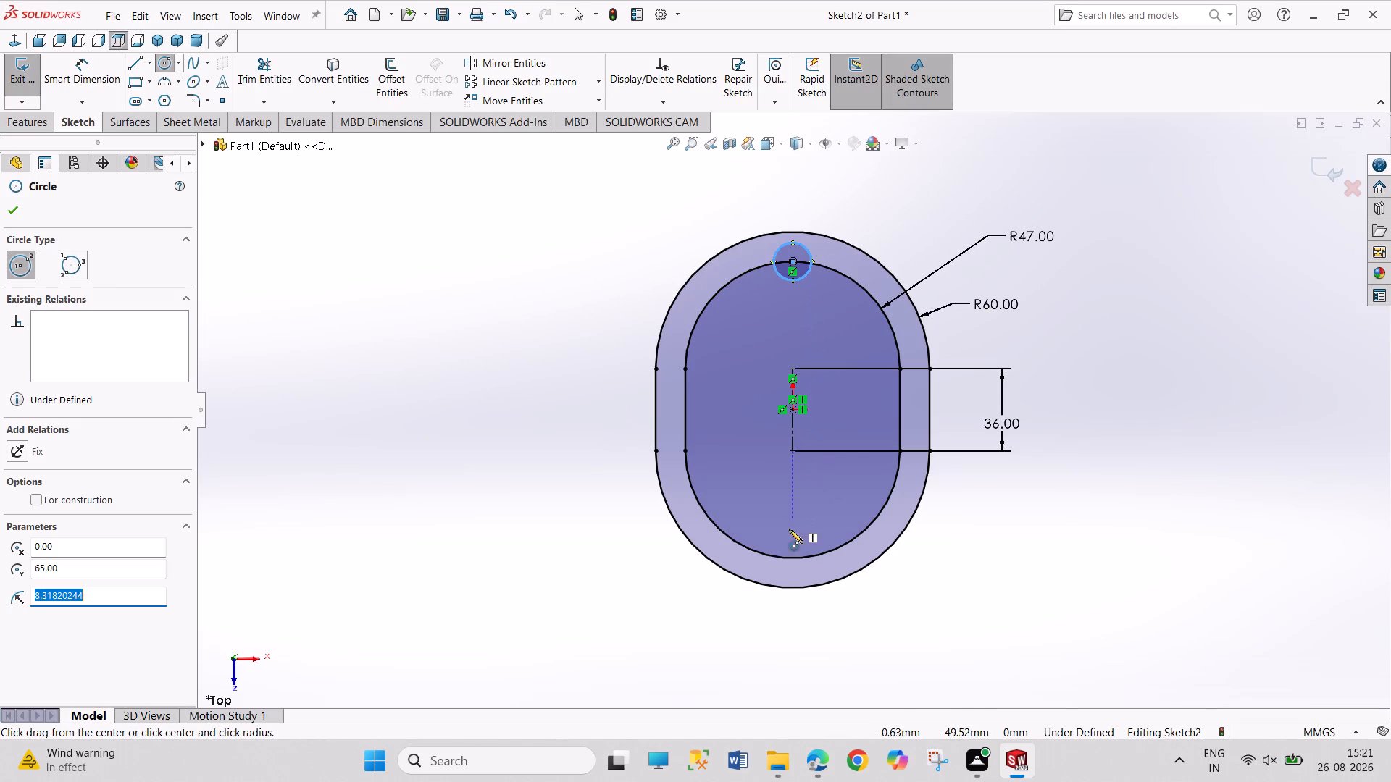
{"action": "left_click", "coordinate": [791, 556]}
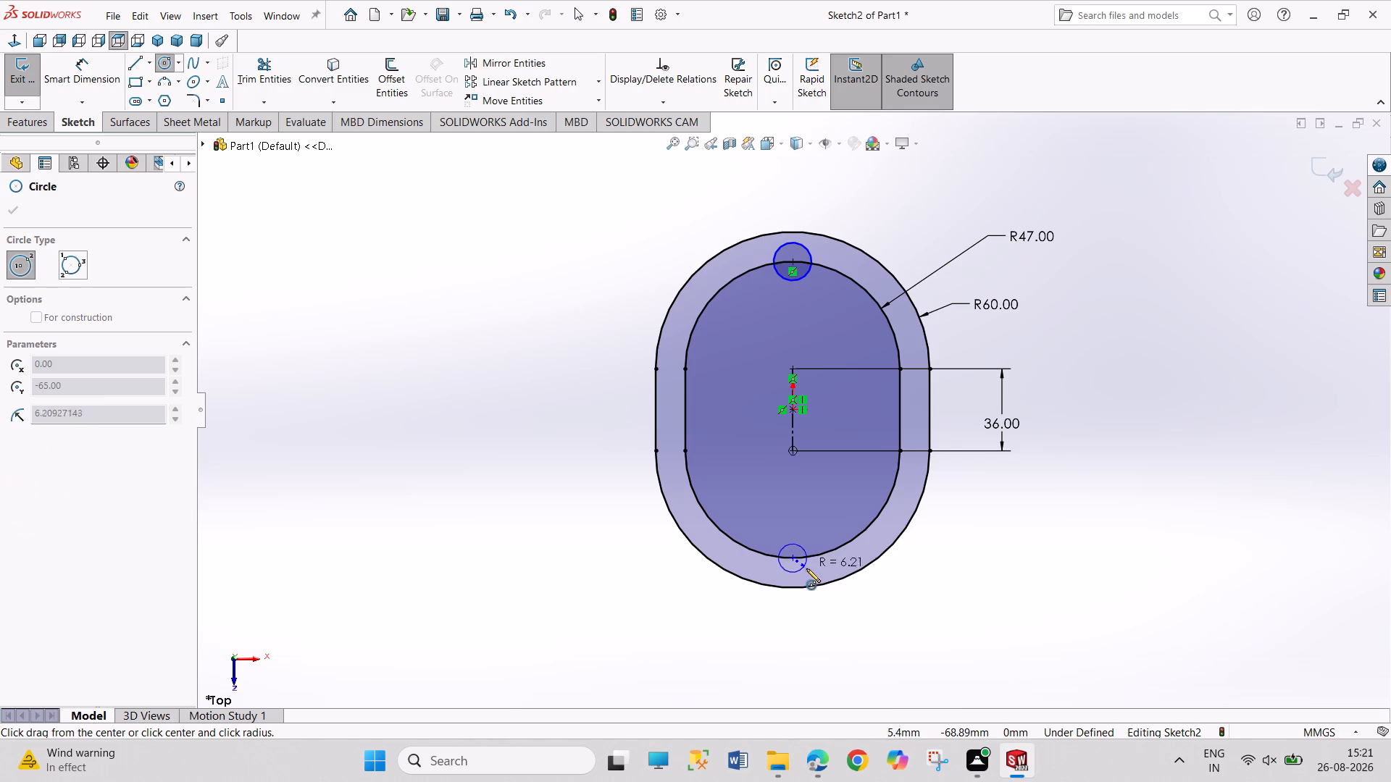
{"action": "left_click", "coordinate": [806, 569]}
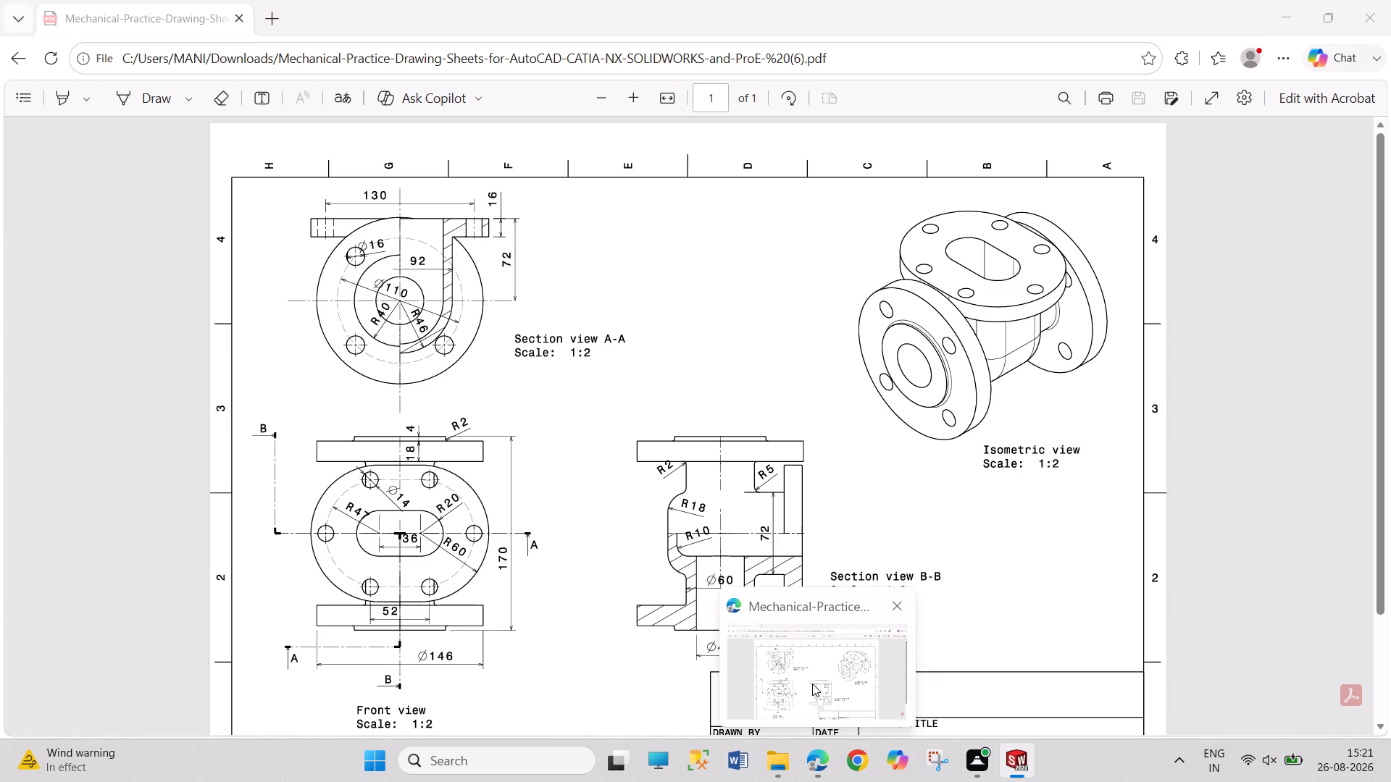
Dimension the upper hole circle to a diameter of 14 mm and end dimensioning.
{"action": "right_click_drag", "start_coordinate": [507, 434], "coordinate": [510, 286]}
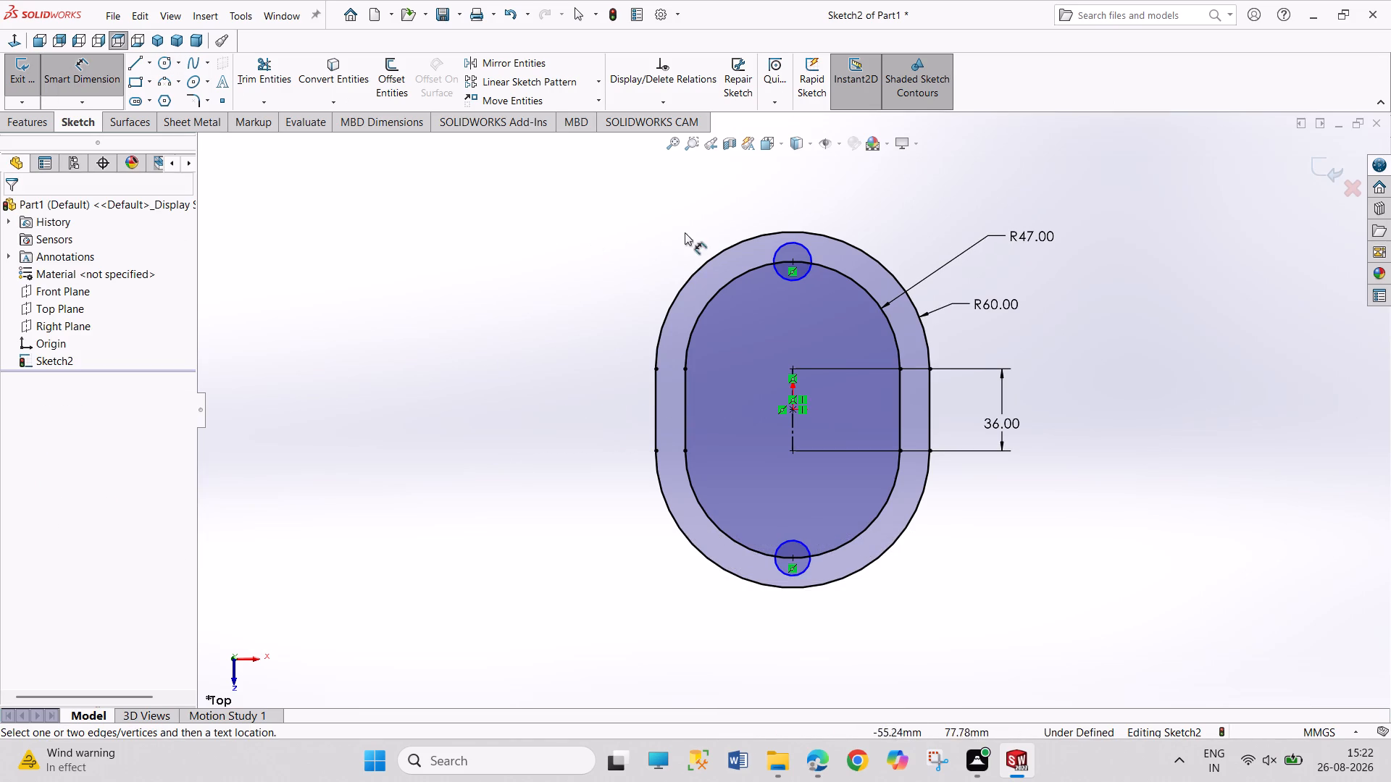
{"action": "left_click", "coordinate": [810, 250]}
{"action": "left_click", "coordinate": [856, 212]}
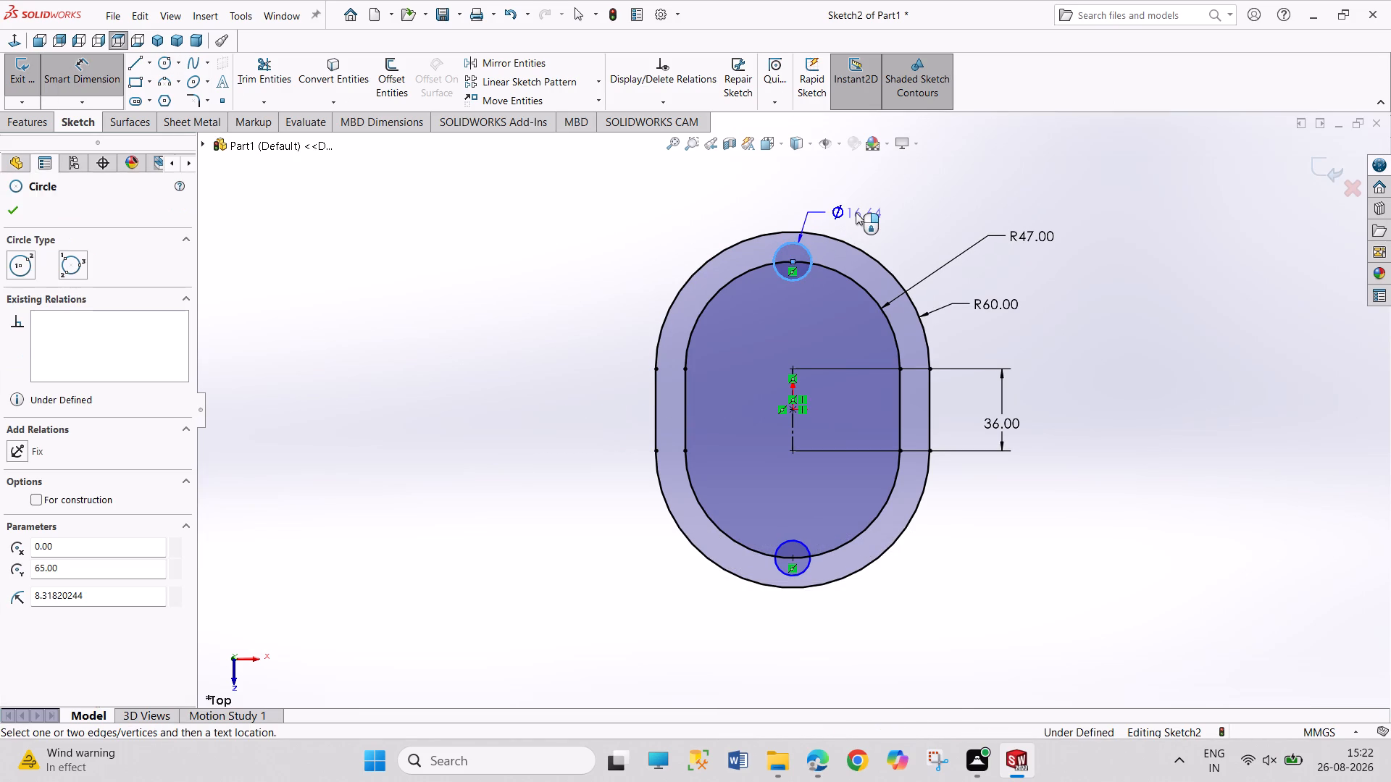
{"action": "type", "text": "14"}
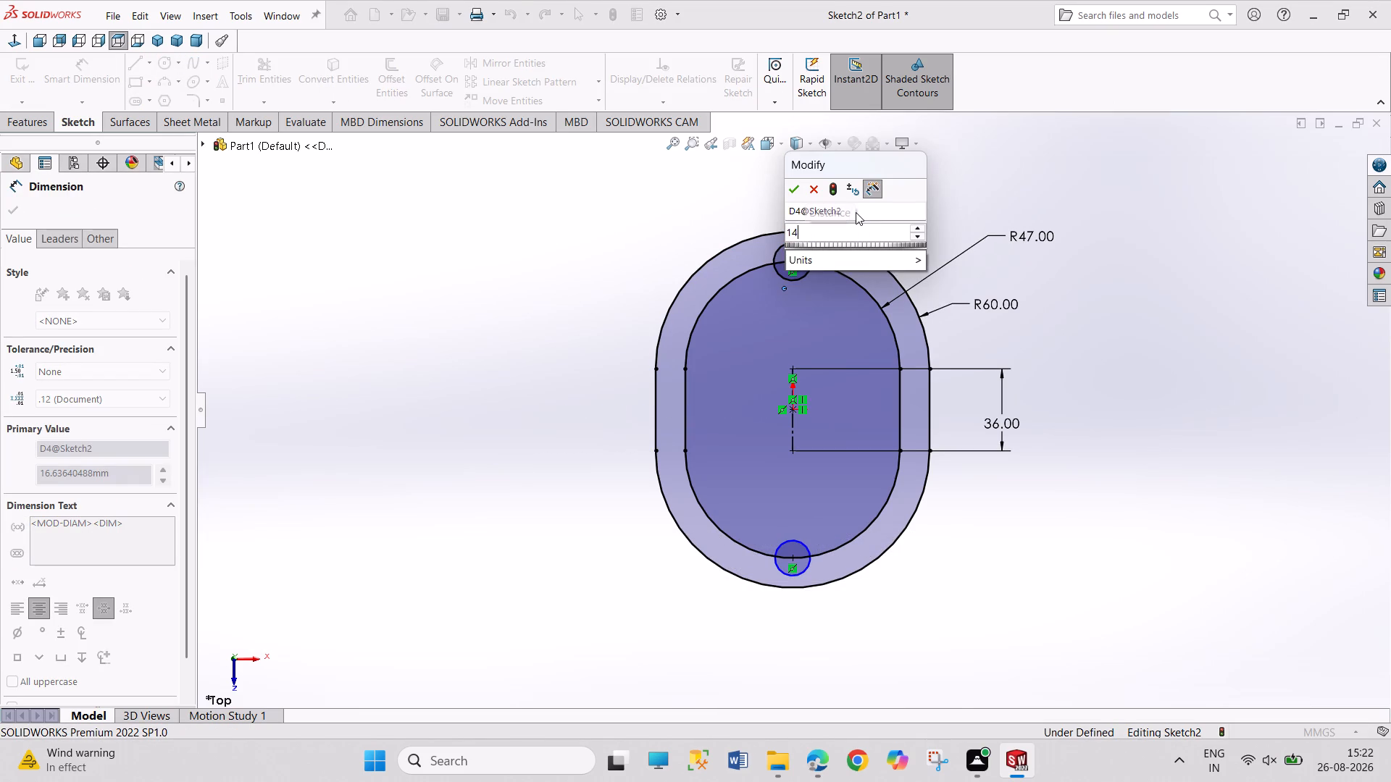
{"action": "key", "text": "Return"}
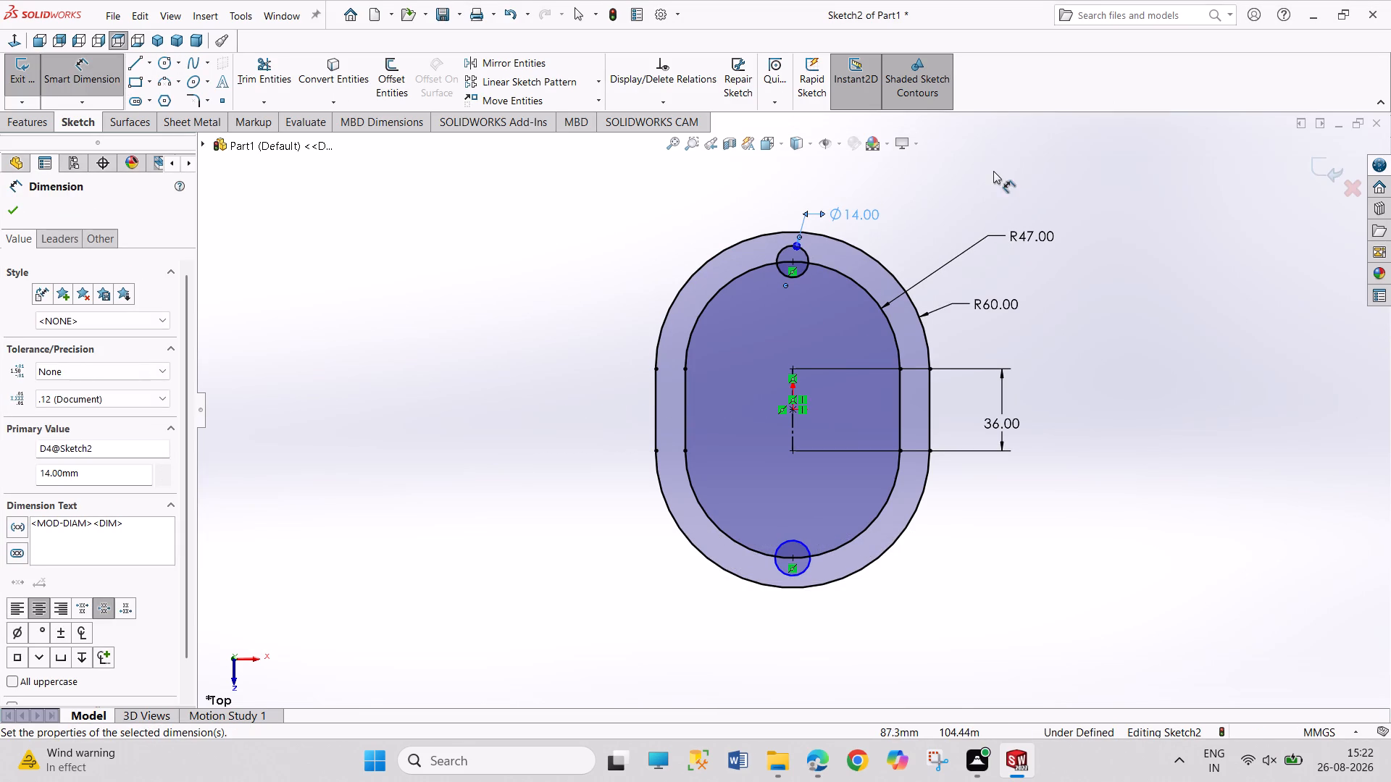
{"action": "right_click", "coordinate": [993, 171]}
{"action": "left_click", "coordinate": [1037, 217]}
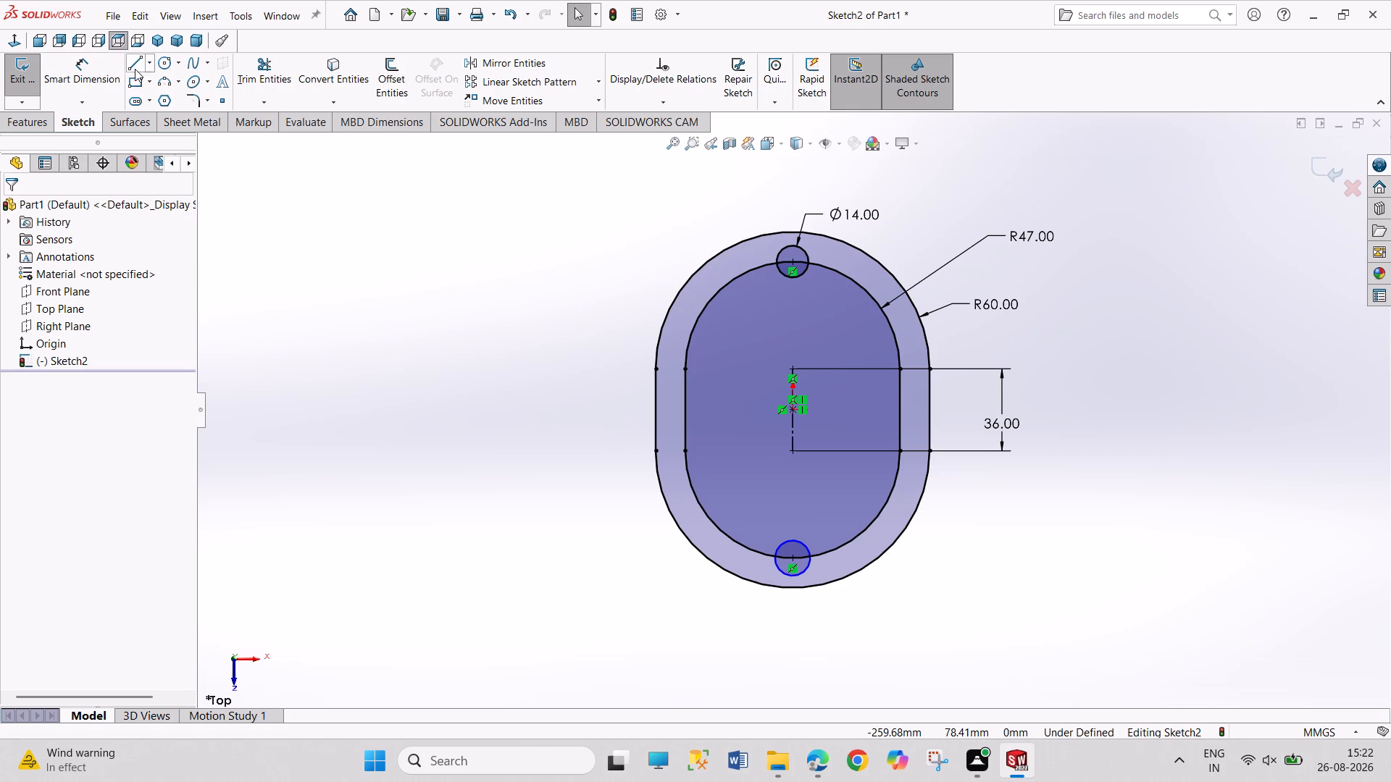
Sketch two hole circles on the right-hand side of the R47 slot's upper and lower arcs, about 7.1 mm and 6.8 mm in radius.
{"action": "left_click", "coordinate": [162, 57]}
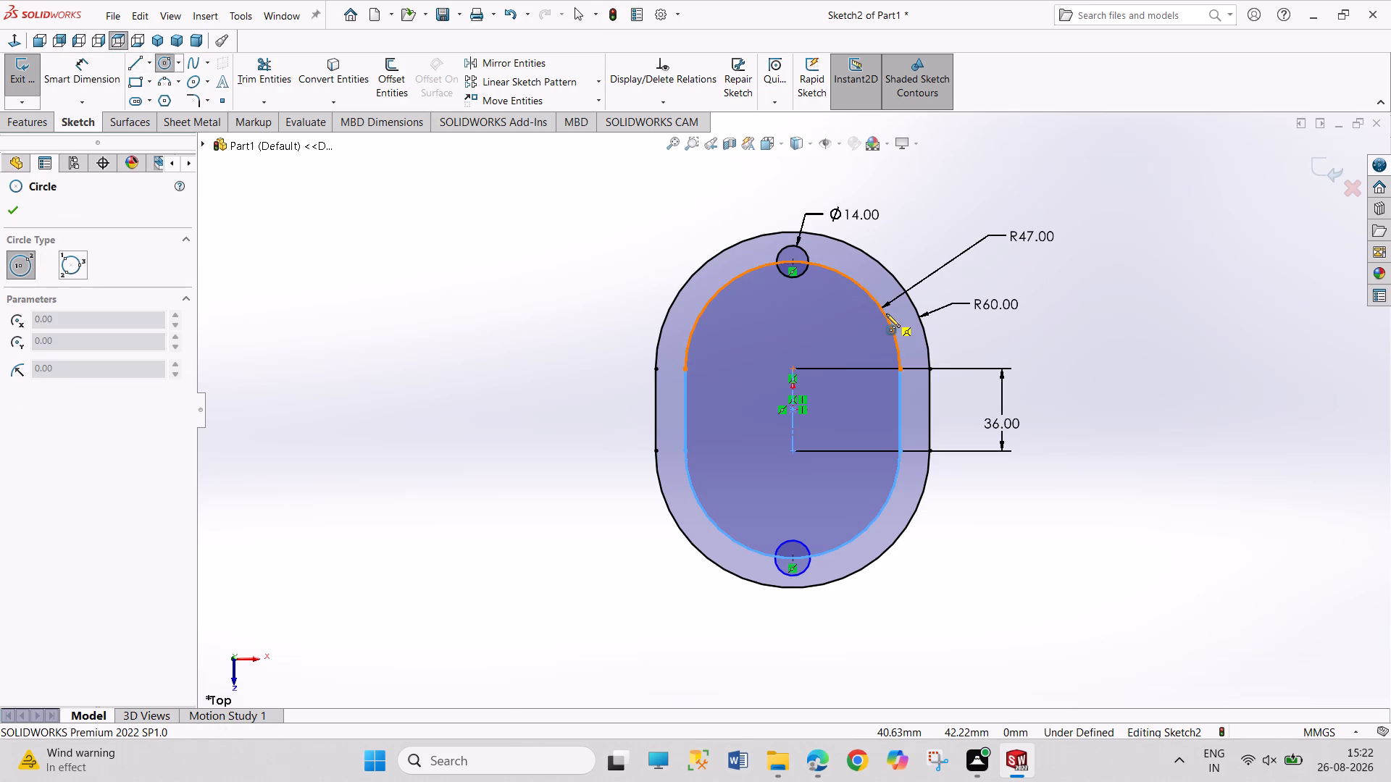
{"action": "left_click", "coordinate": [883, 314]}
{"action": "left_click", "coordinate": [895, 325]}
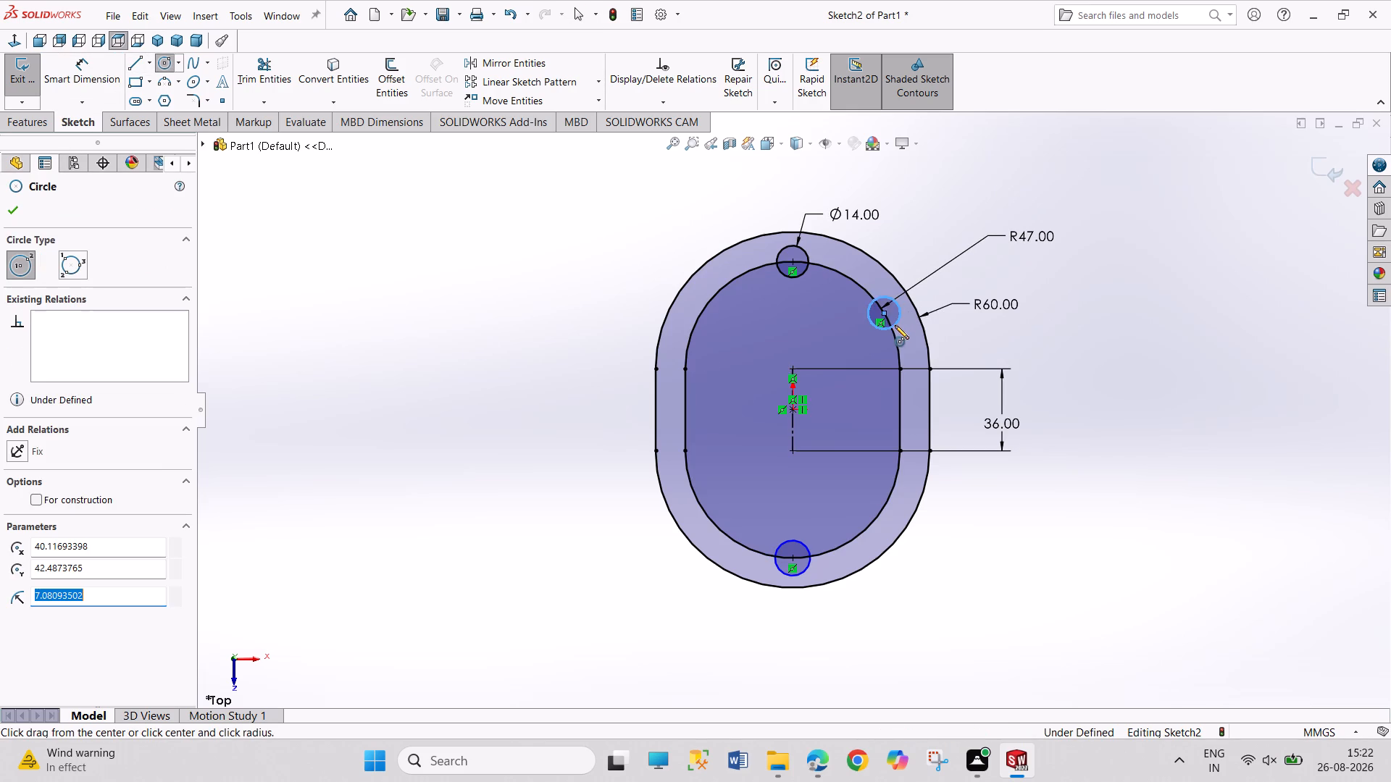
{"action": "left_click", "coordinate": [859, 532]}
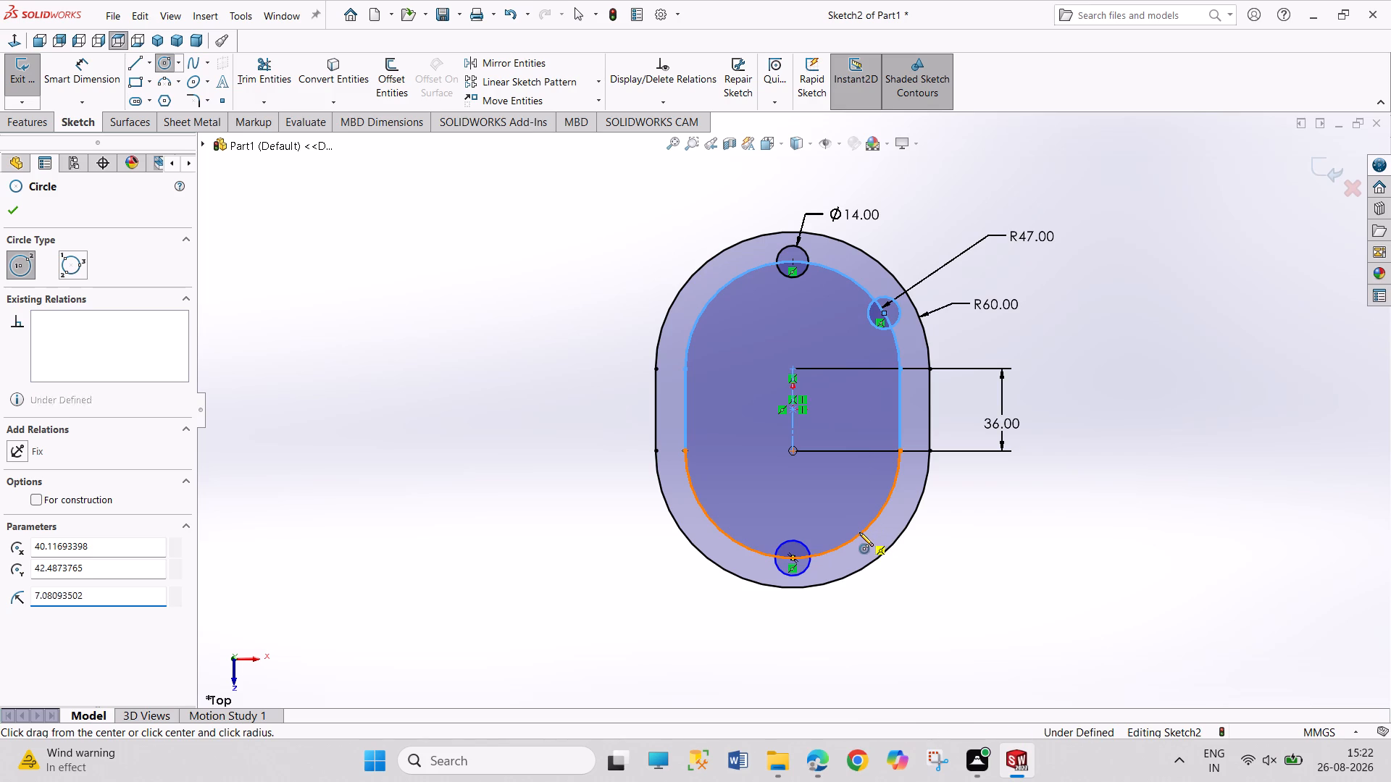
{"action": "left_click", "coordinate": [873, 543]}
Dimension the vertical distance between the two right-hand hole circles' centres to 56 mm.
{"action": "right_click_drag", "start_coordinate": [969, 573], "coordinate": [970, 514]}
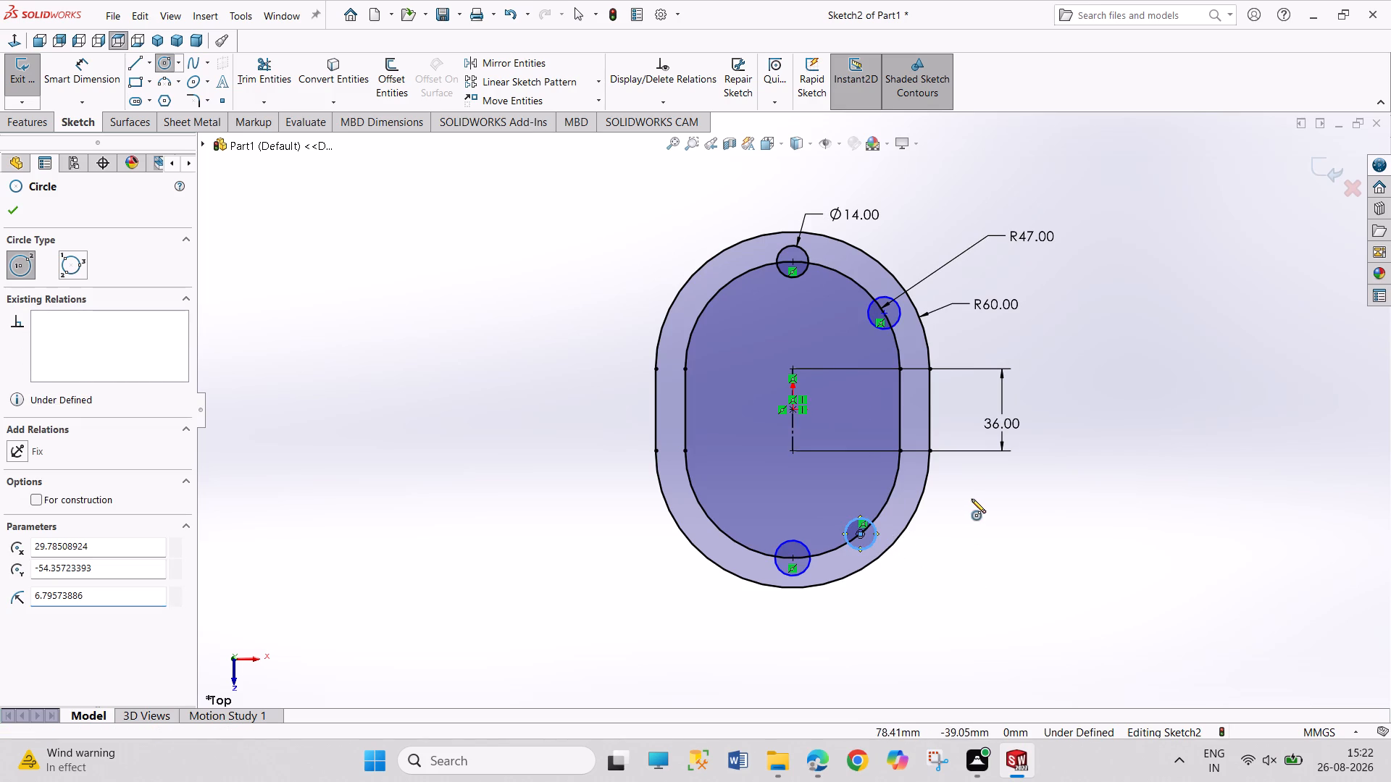
{"action": "right_click_drag", "start_coordinate": [965, 573], "coordinate": [983, 443]}
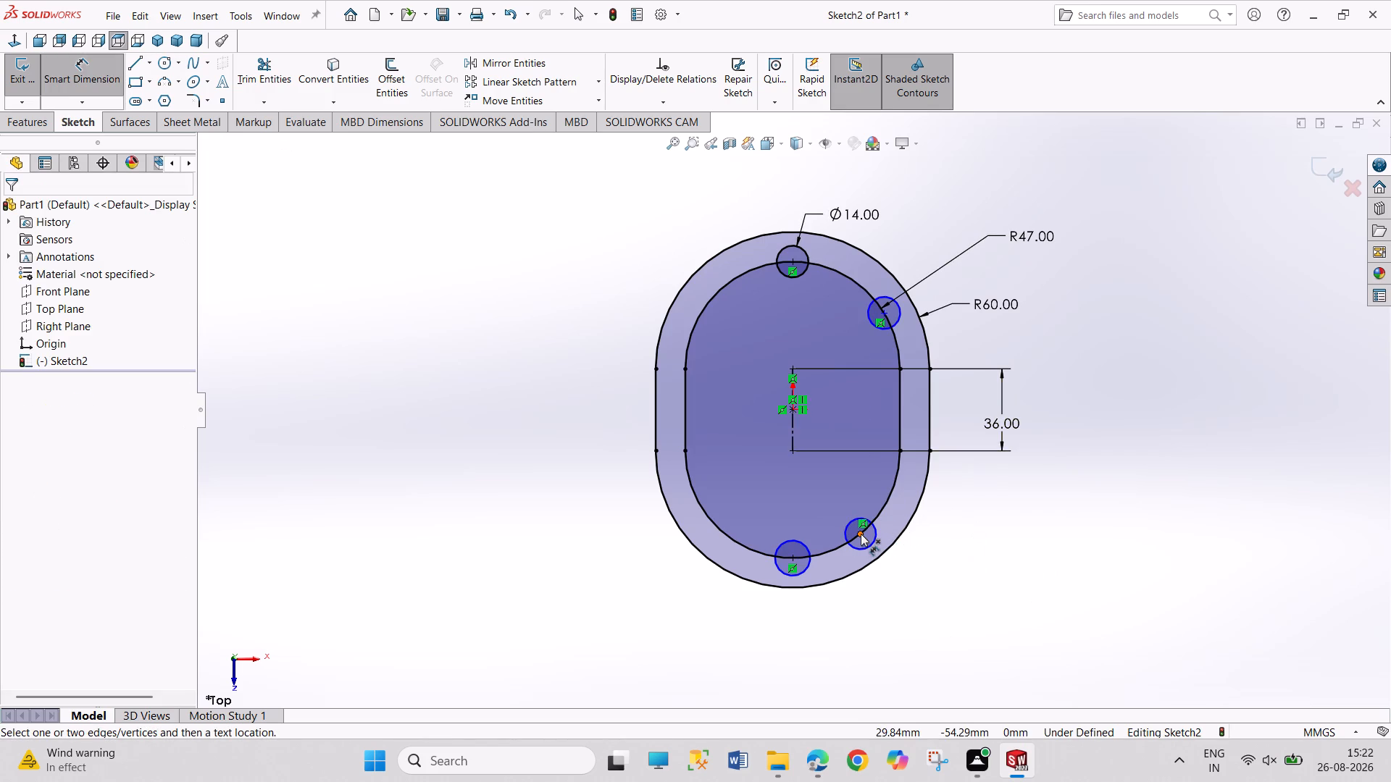
{"action": "left_click", "coordinate": [861, 534]}
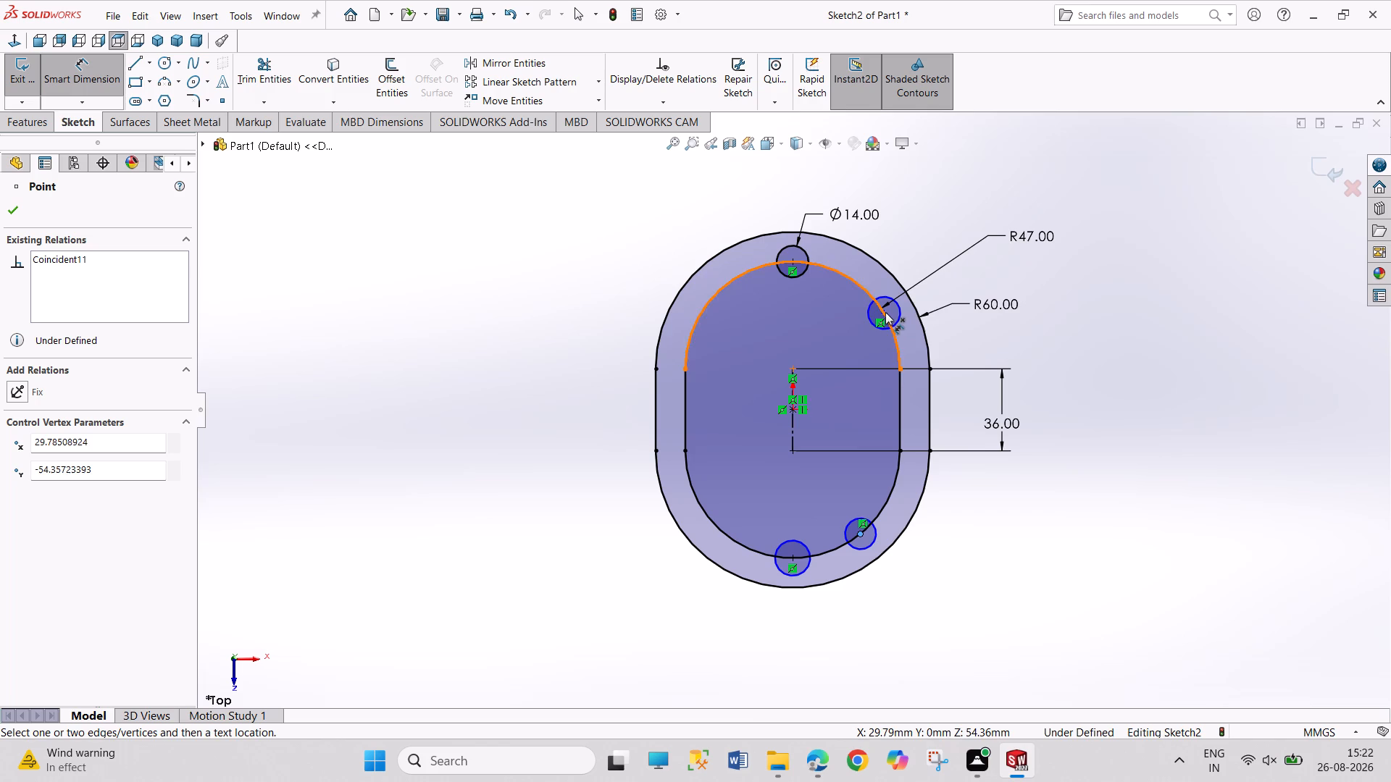
{"action": "left_click", "coordinate": [885, 312]}
{"action": "left_click", "coordinate": [1119, 384]}
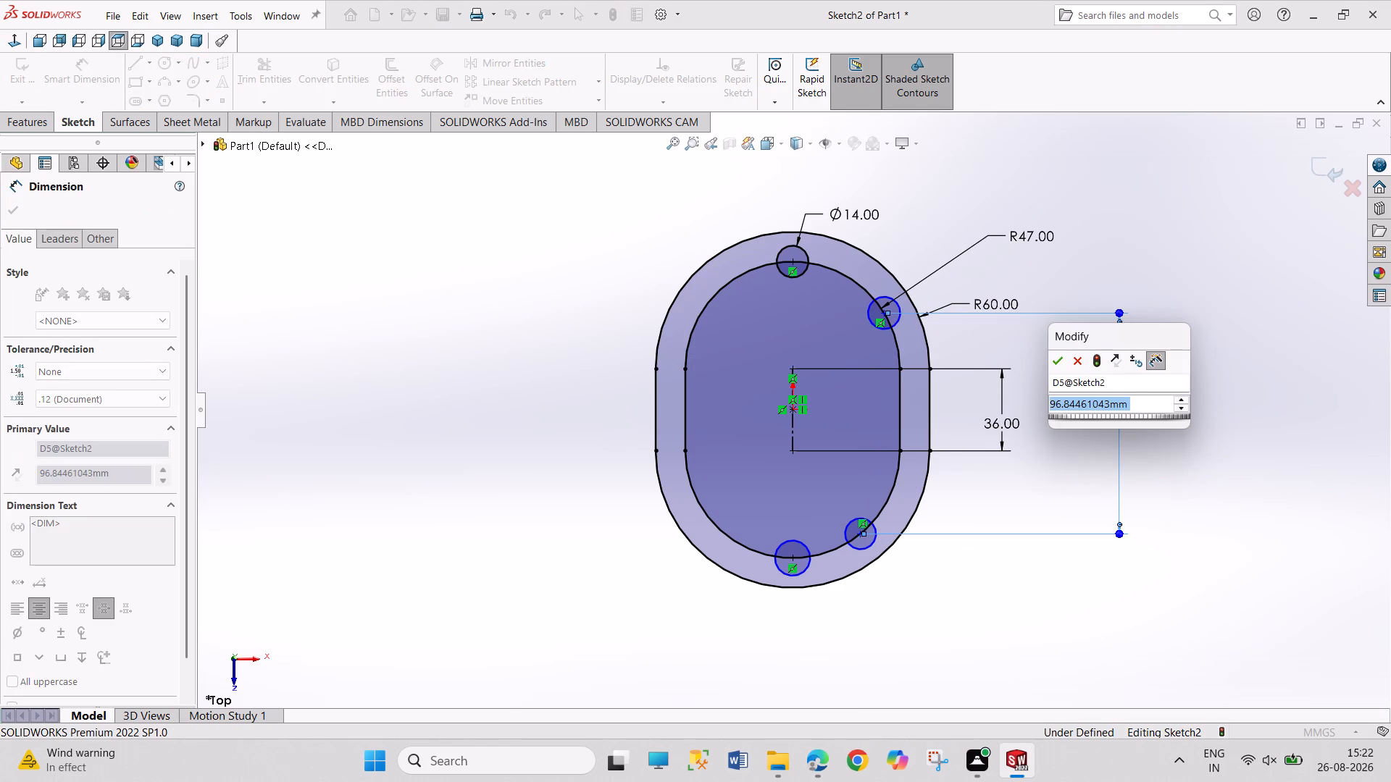
{"action": "type", "text": "56"}
{"action": "key", "text": "Return"}
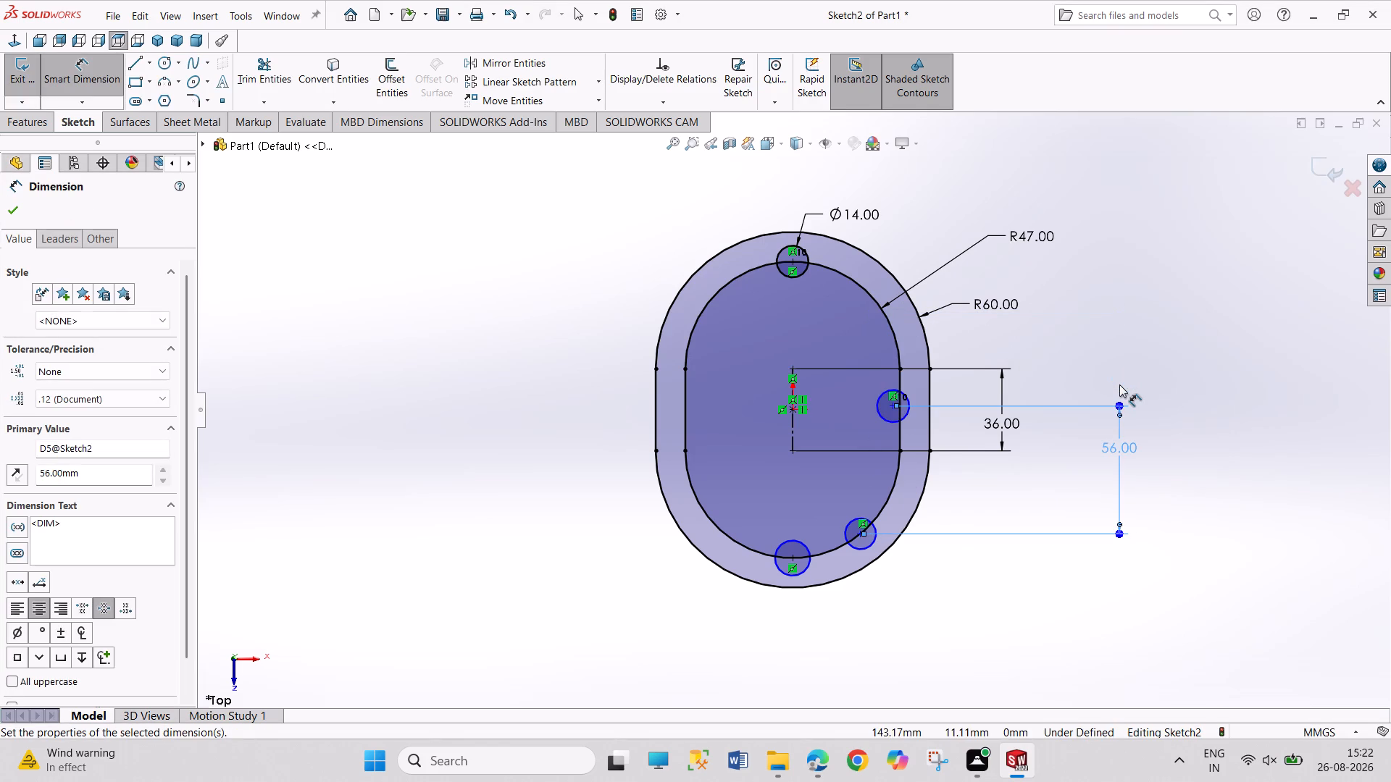
Dimension the lower right-hand hole's centre vertically from the origin to 56/2 (28 mm) and end dimensioning.
{"action": "left_click", "coordinate": [861, 533]}
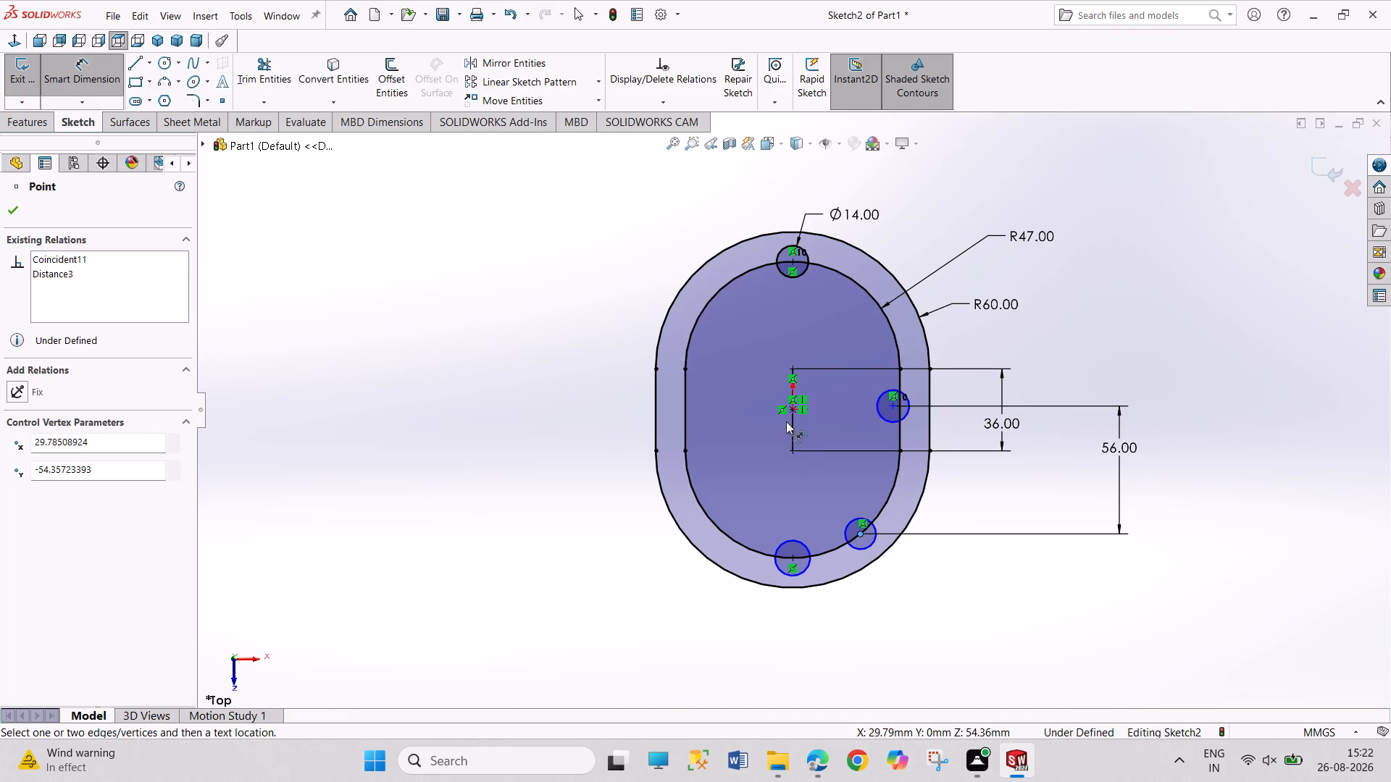
{"action": "left_click", "coordinate": [791, 411]}
{"action": "left_click", "coordinate": [598, 495]}
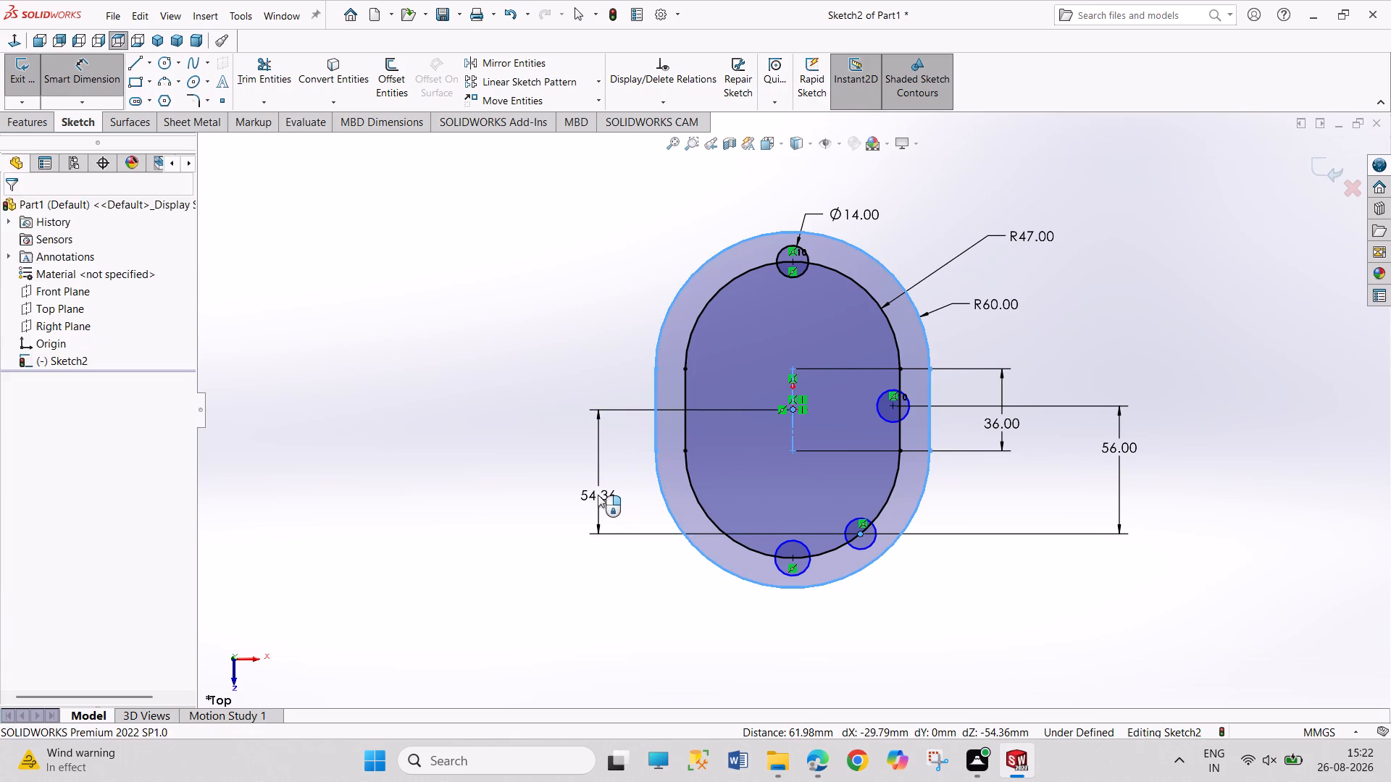
{"action": "type", "text": "56/2"}
{"action": "key", "text": "Return"}
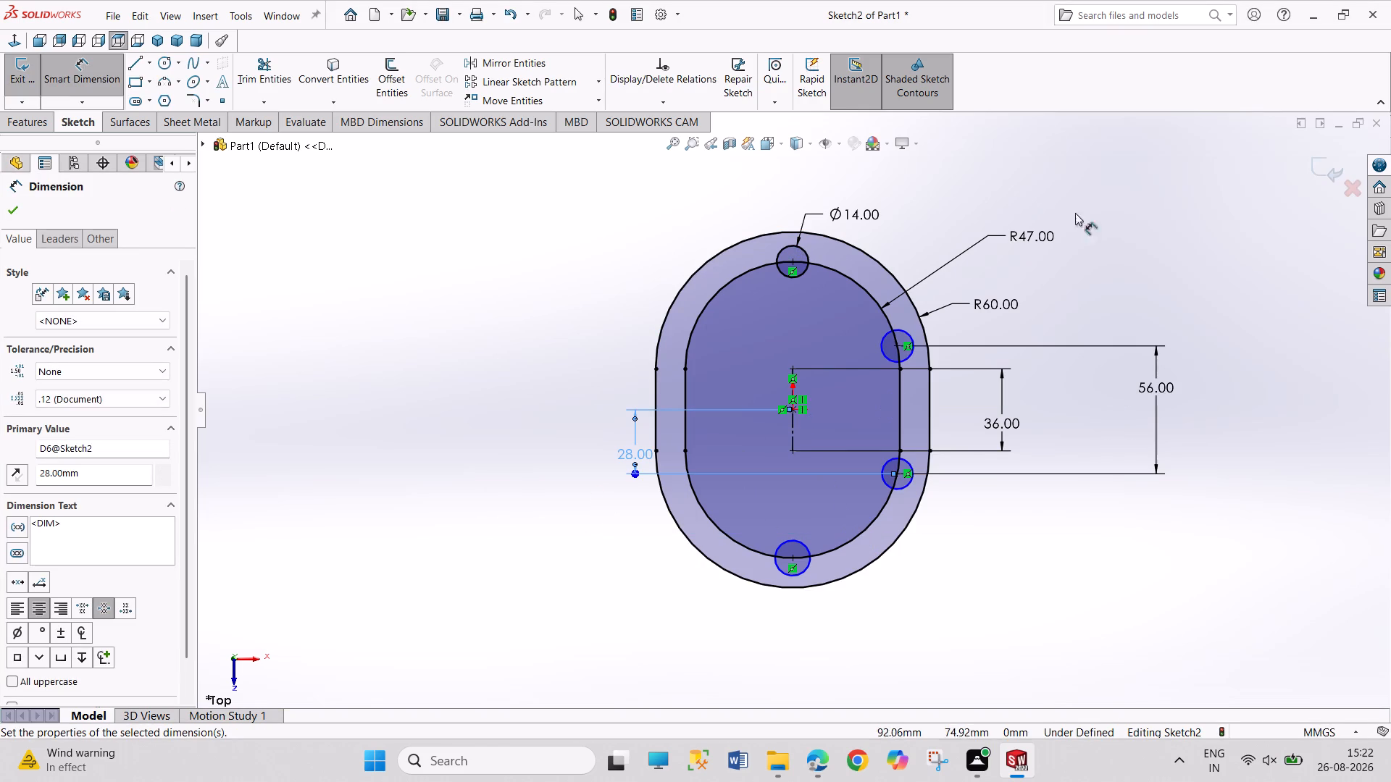
{"action": "right_click", "coordinate": [1198, 240]}
{"action": "left_click", "coordinate": [1215, 287]}
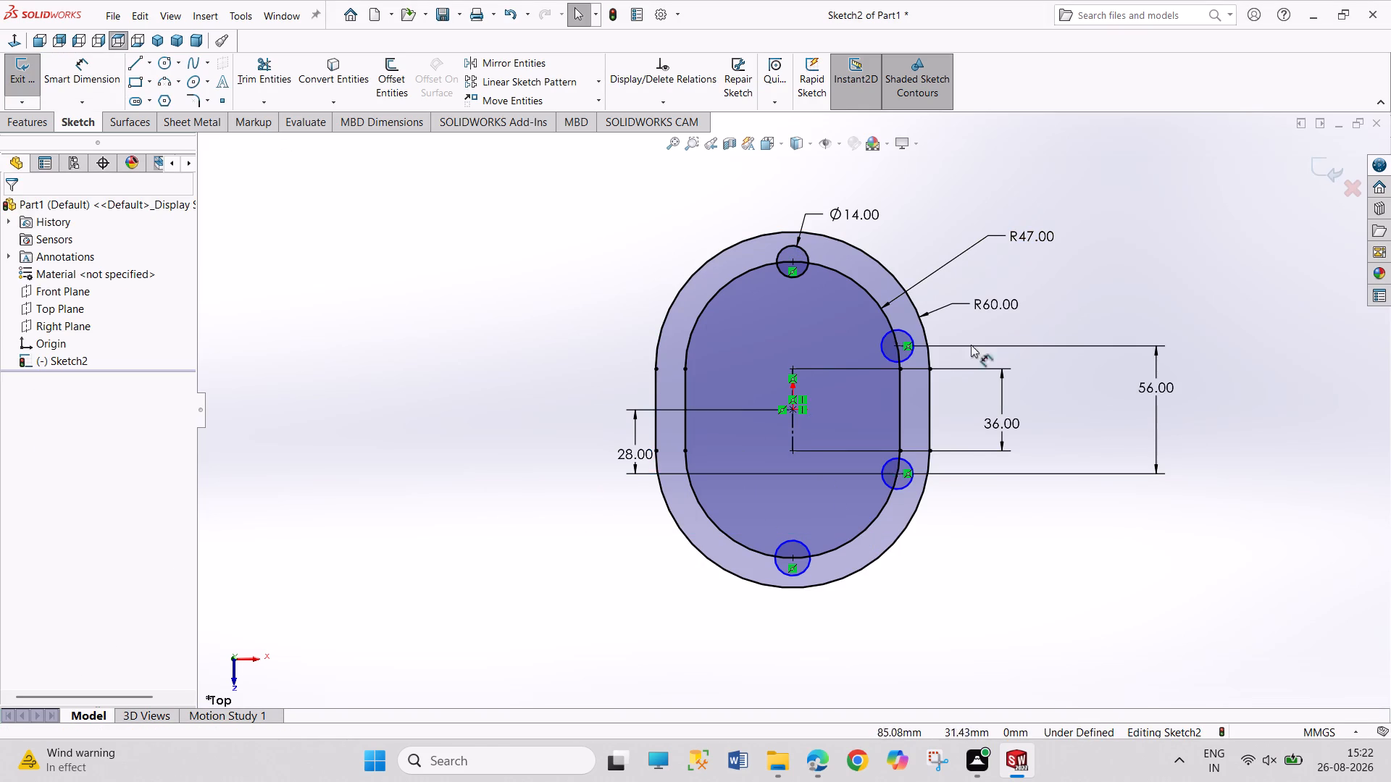
Mirror the two right-hand hole circles about the Right Plane, keeping the originals.
{"action": "left_click", "coordinate": [906, 487]}
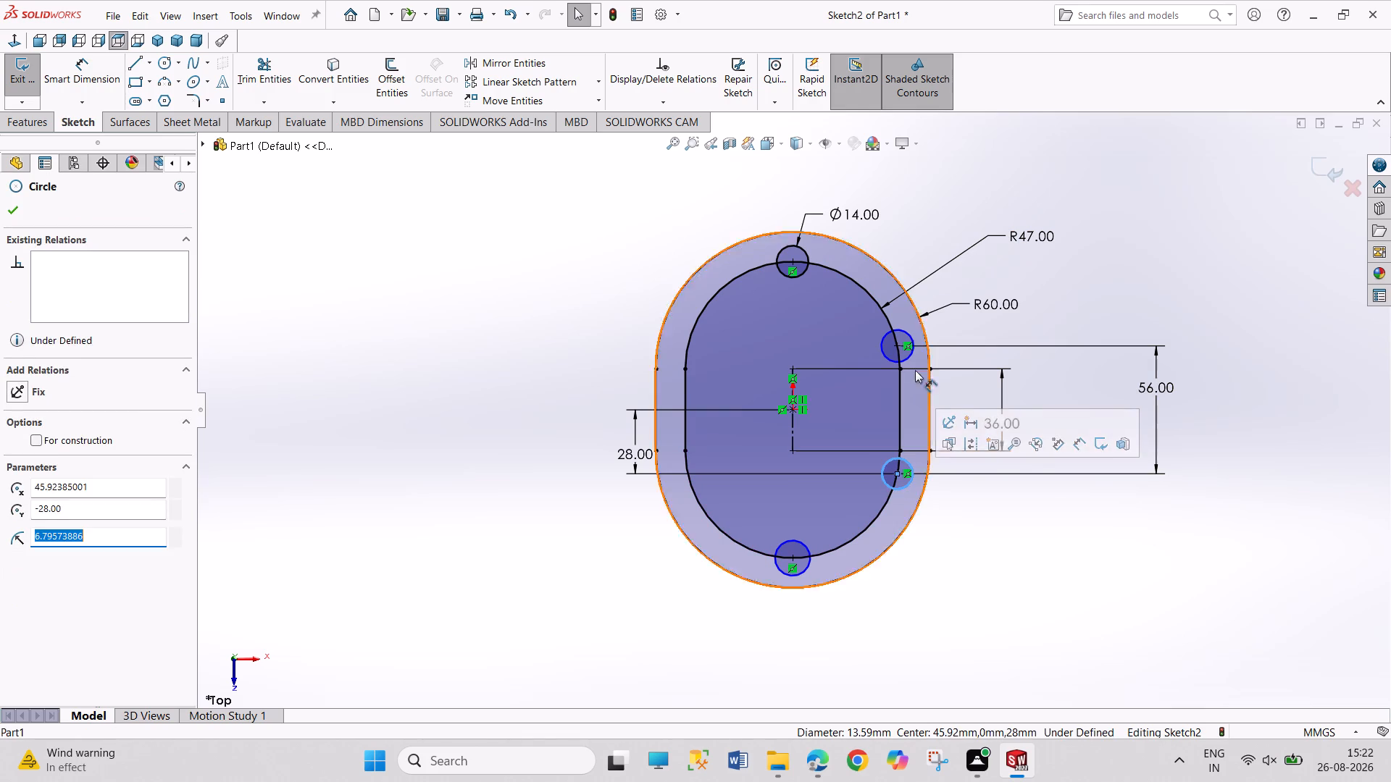
{"action": "left_click", "coordinate": [908, 356], "text": "ctrl"}
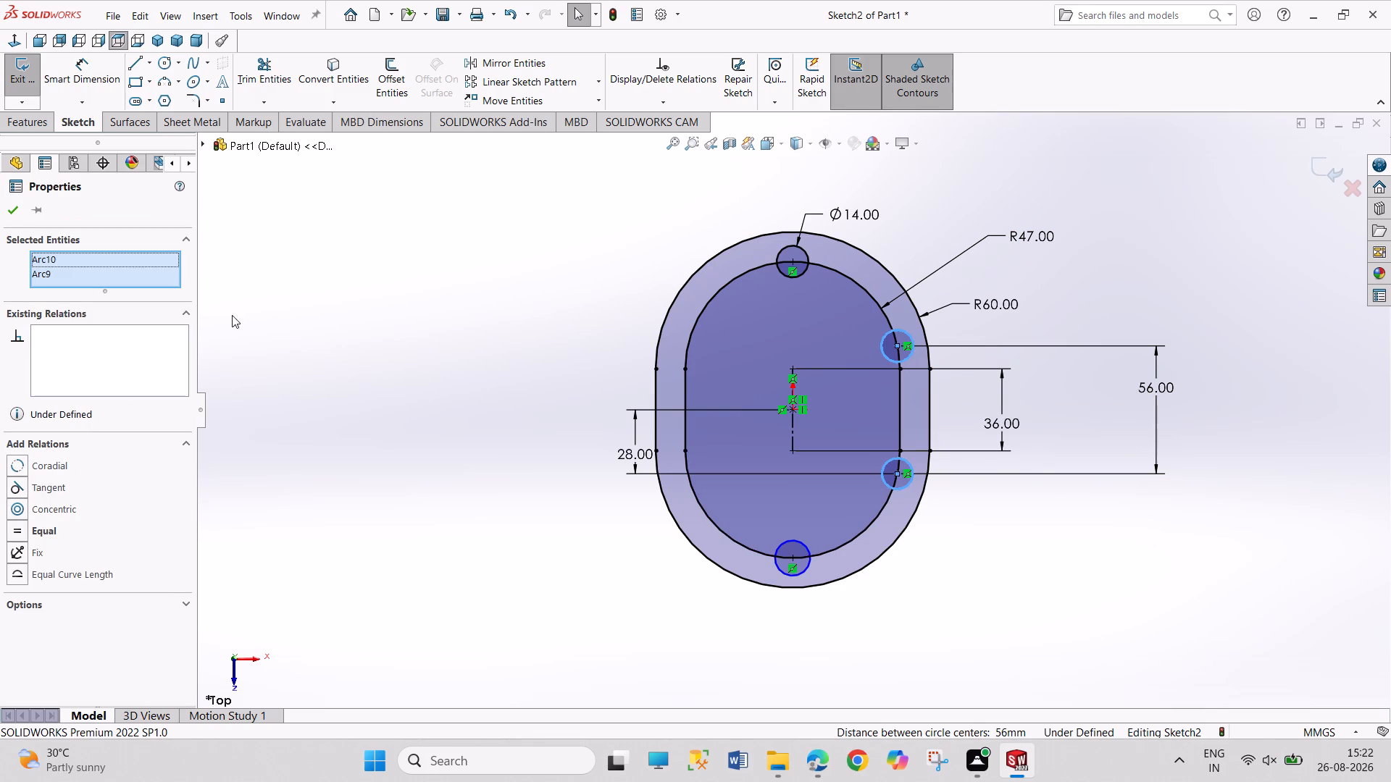
{"action": "left_click", "coordinate": [487, 62]}
{"action": "left_click", "coordinate": [128, 444]}
{"action": "left_click", "coordinate": [128, 434]}
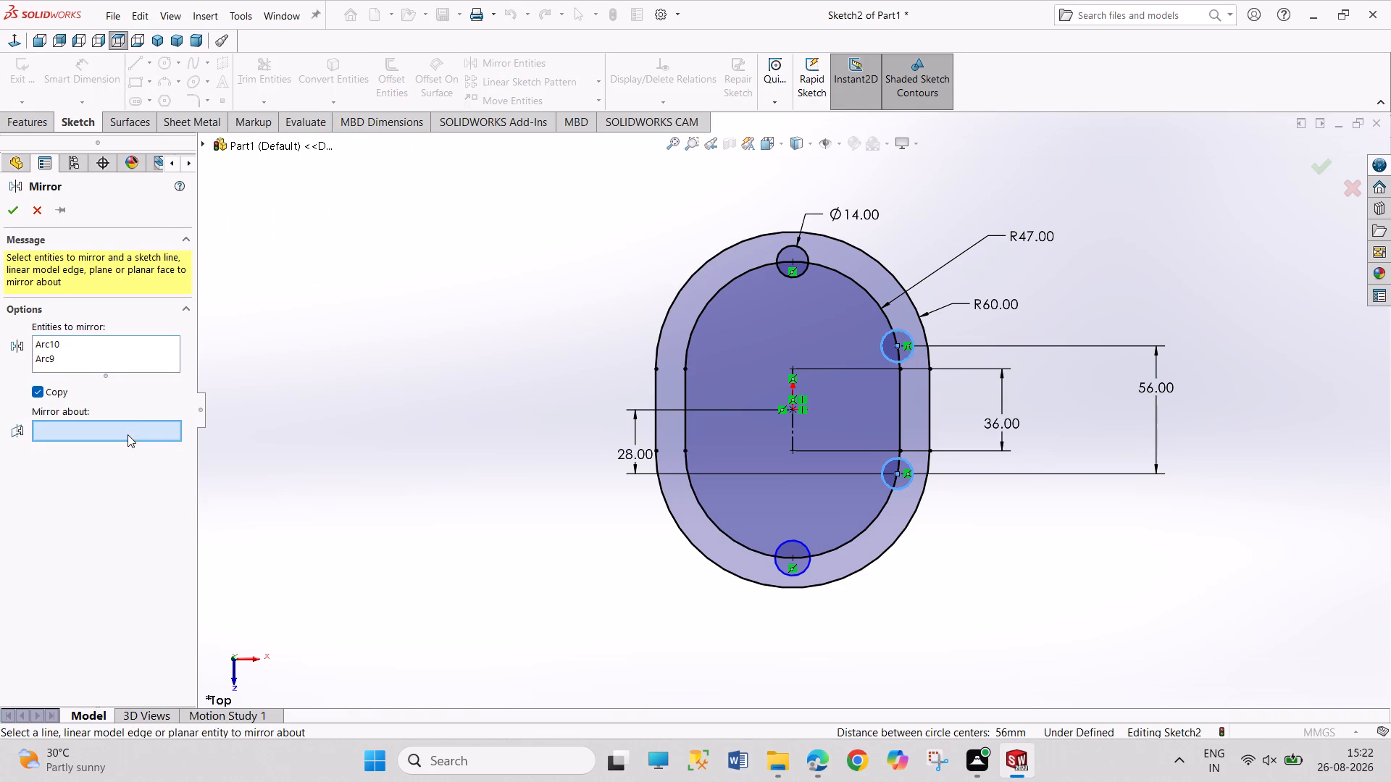
{"action": "left_click", "coordinate": [204, 143]}
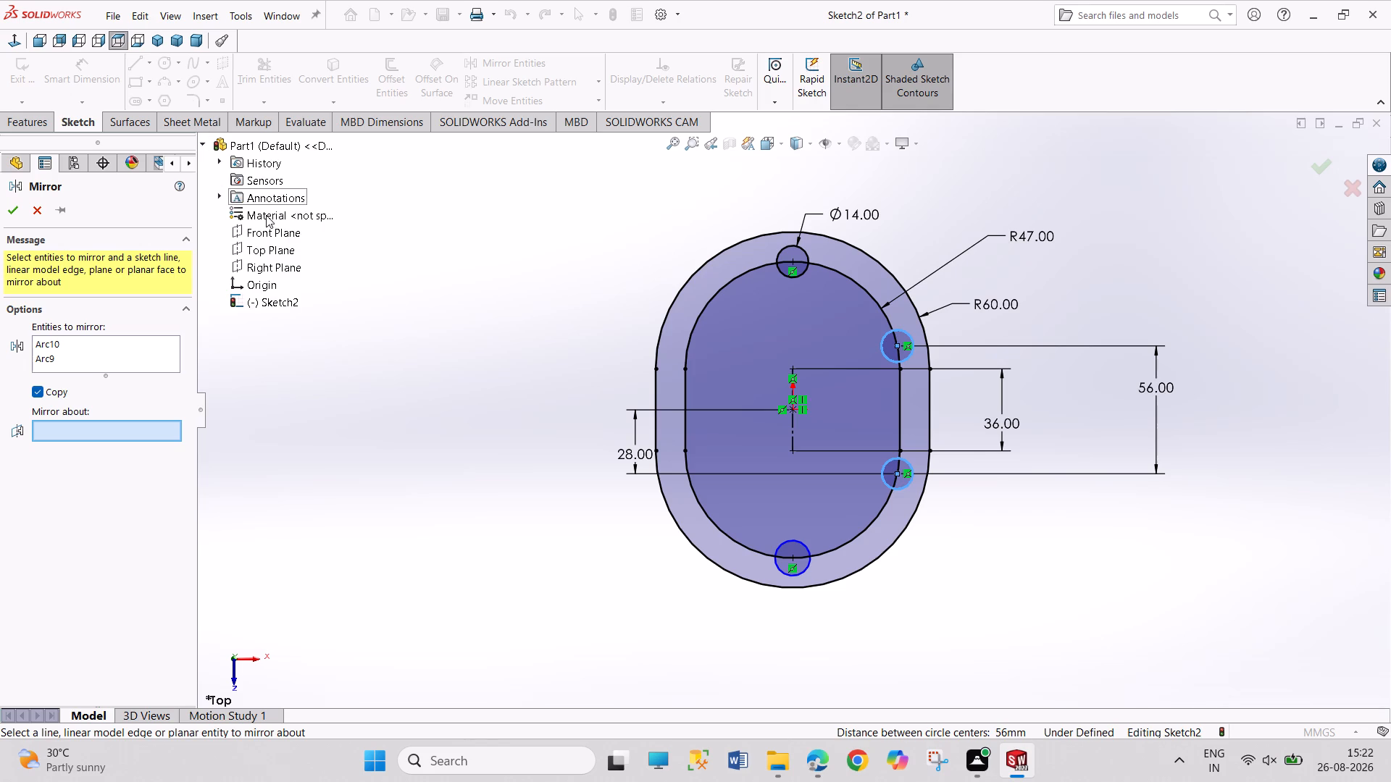
{"action": "left_click", "coordinate": [272, 269]}
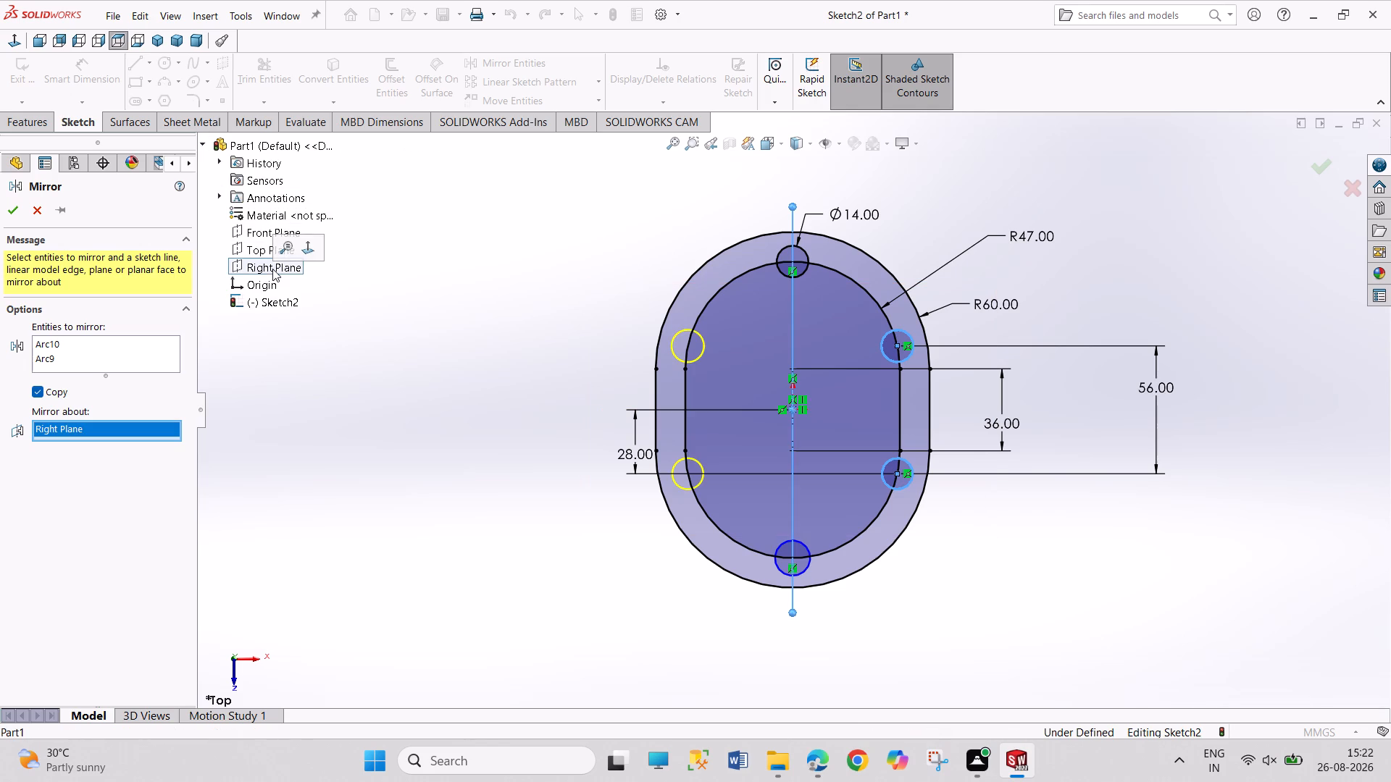
{"action": "left_click", "coordinate": [17, 207]}
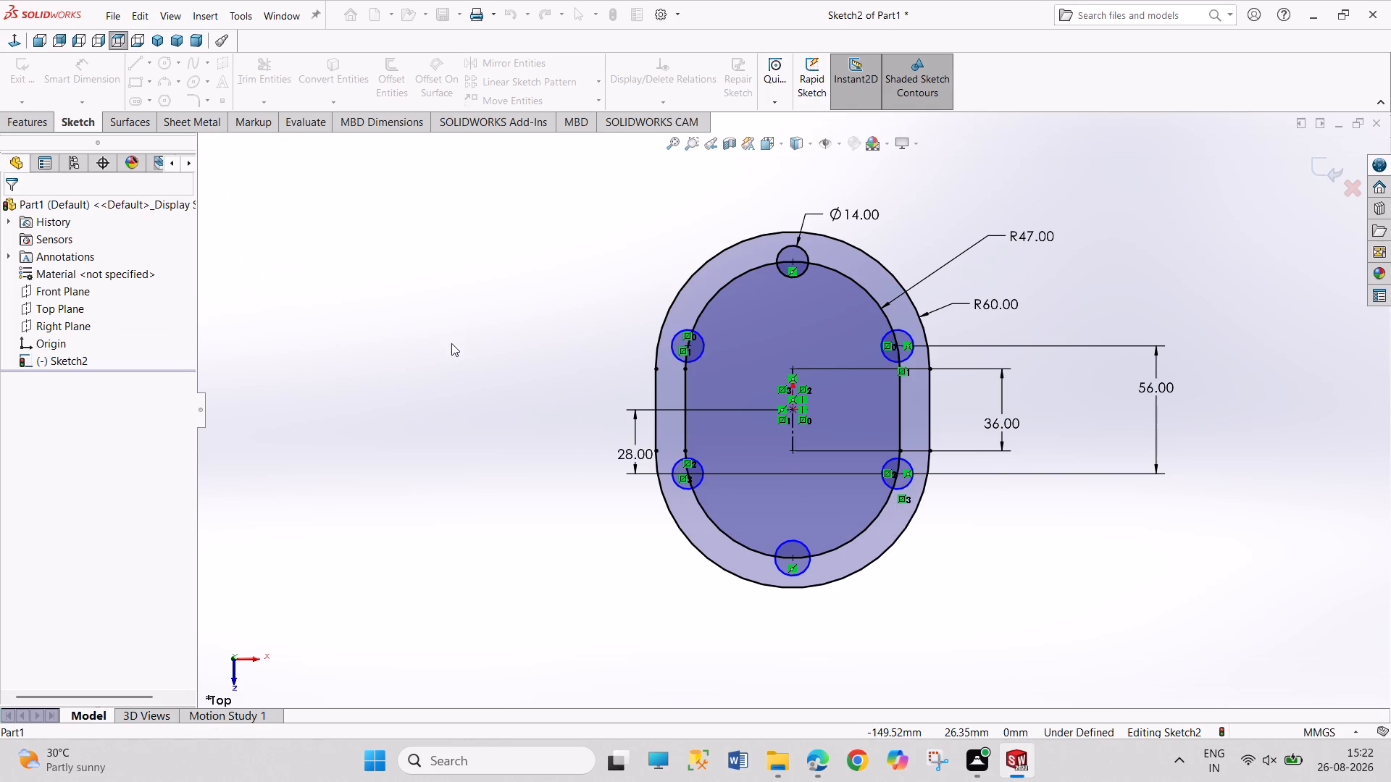
Make all six bolt-hole circles equal in size to the dimensioned 14 mm circle.
{"action": "left_click", "coordinate": [454, 318]}
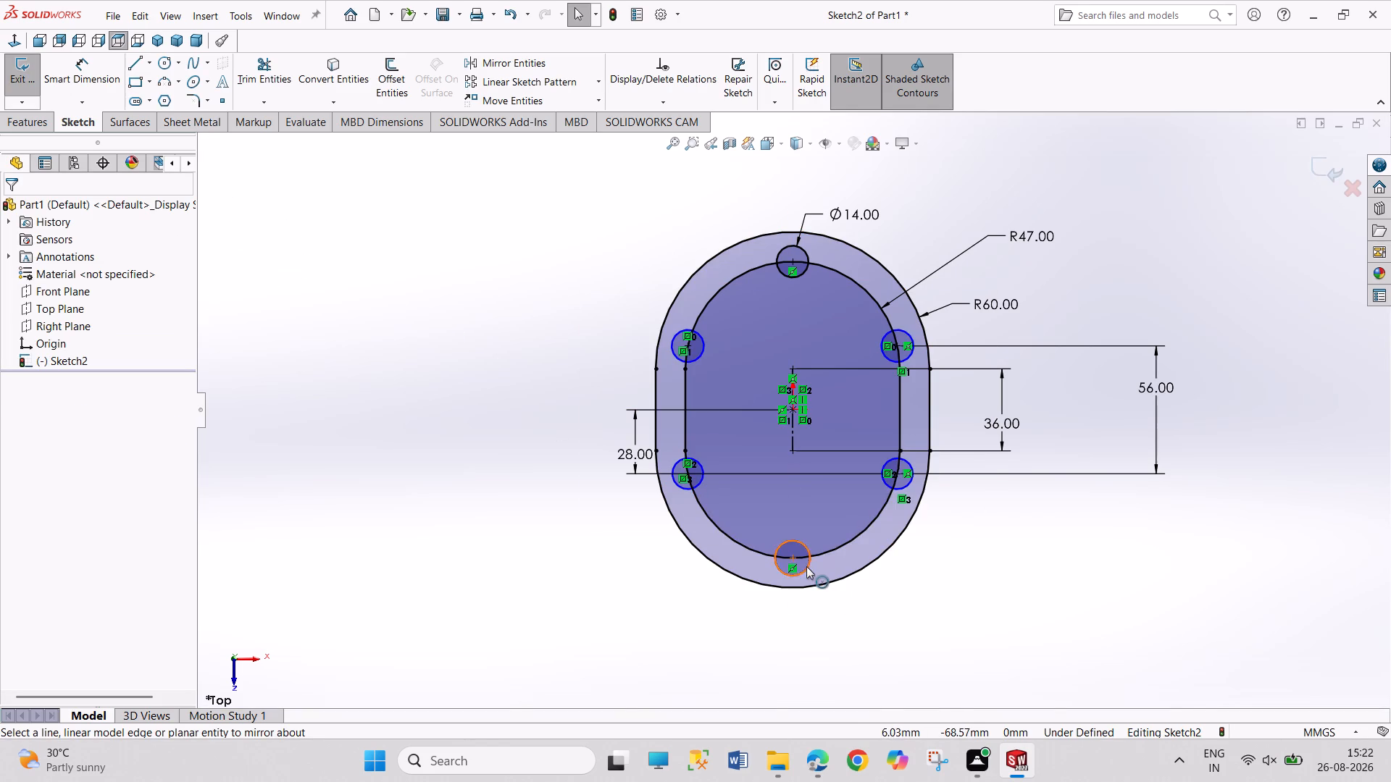
{"action": "left_click", "coordinate": [799, 274]}
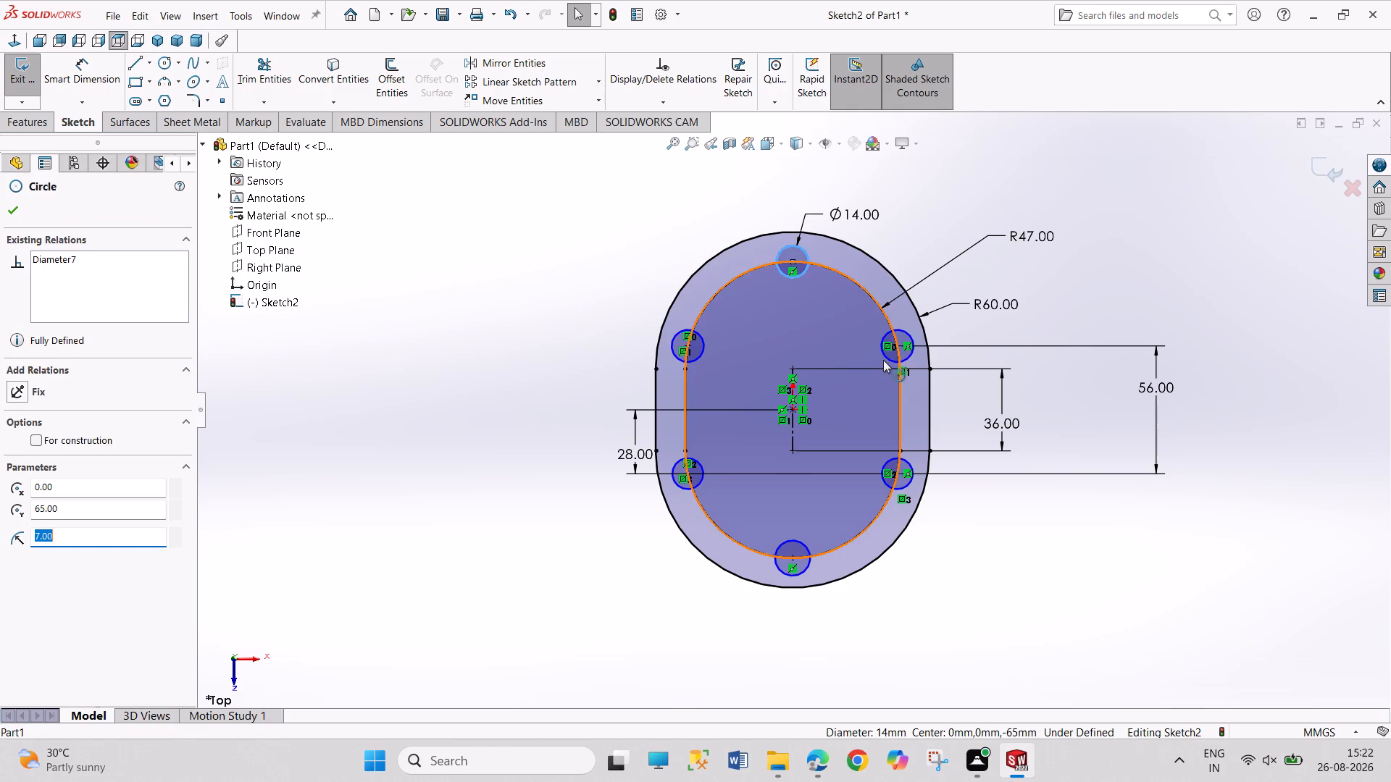
{"action": "left_click", "coordinate": [886, 360], "text": "ctrl"}
{"action": "left_click", "coordinate": [904, 485], "text": "ctrl"}
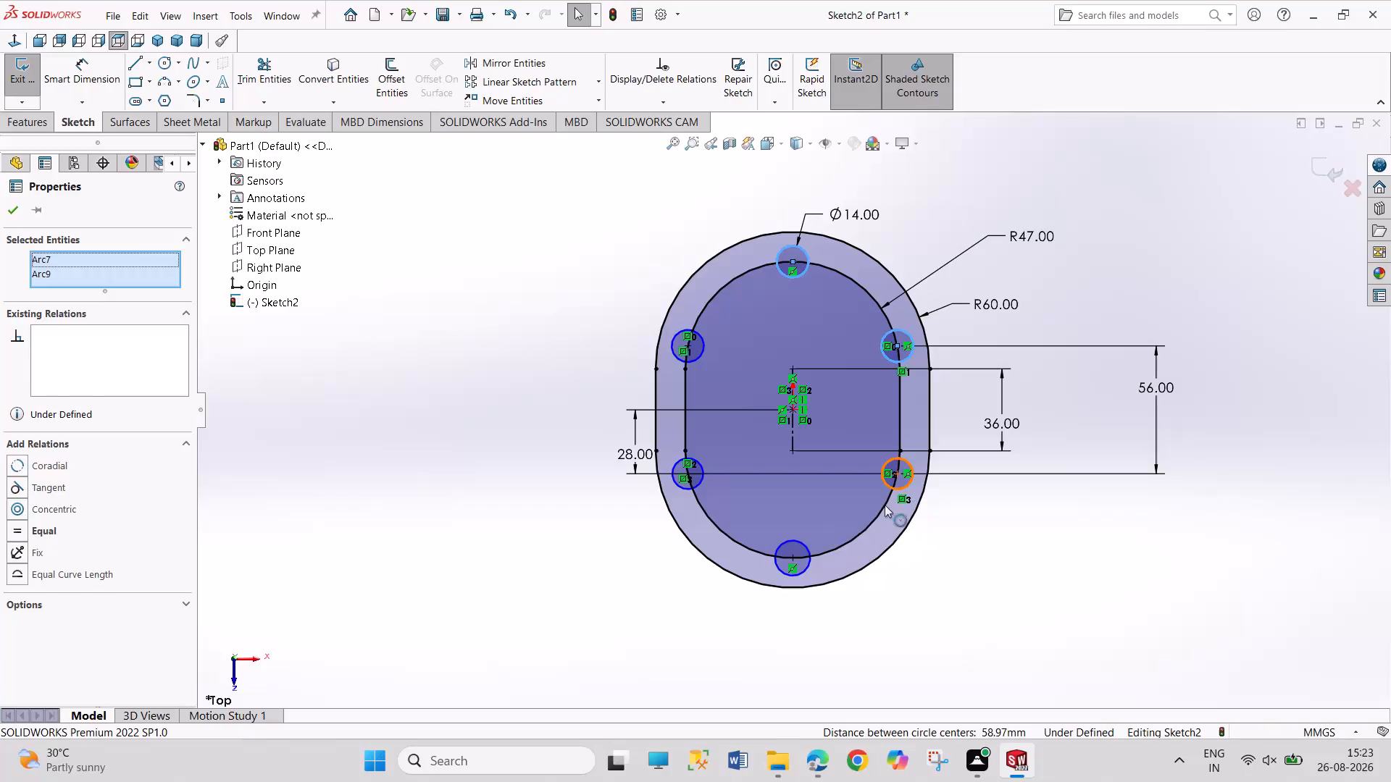
{"action": "left_click", "coordinate": [802, 571], "text": "ctrl"}
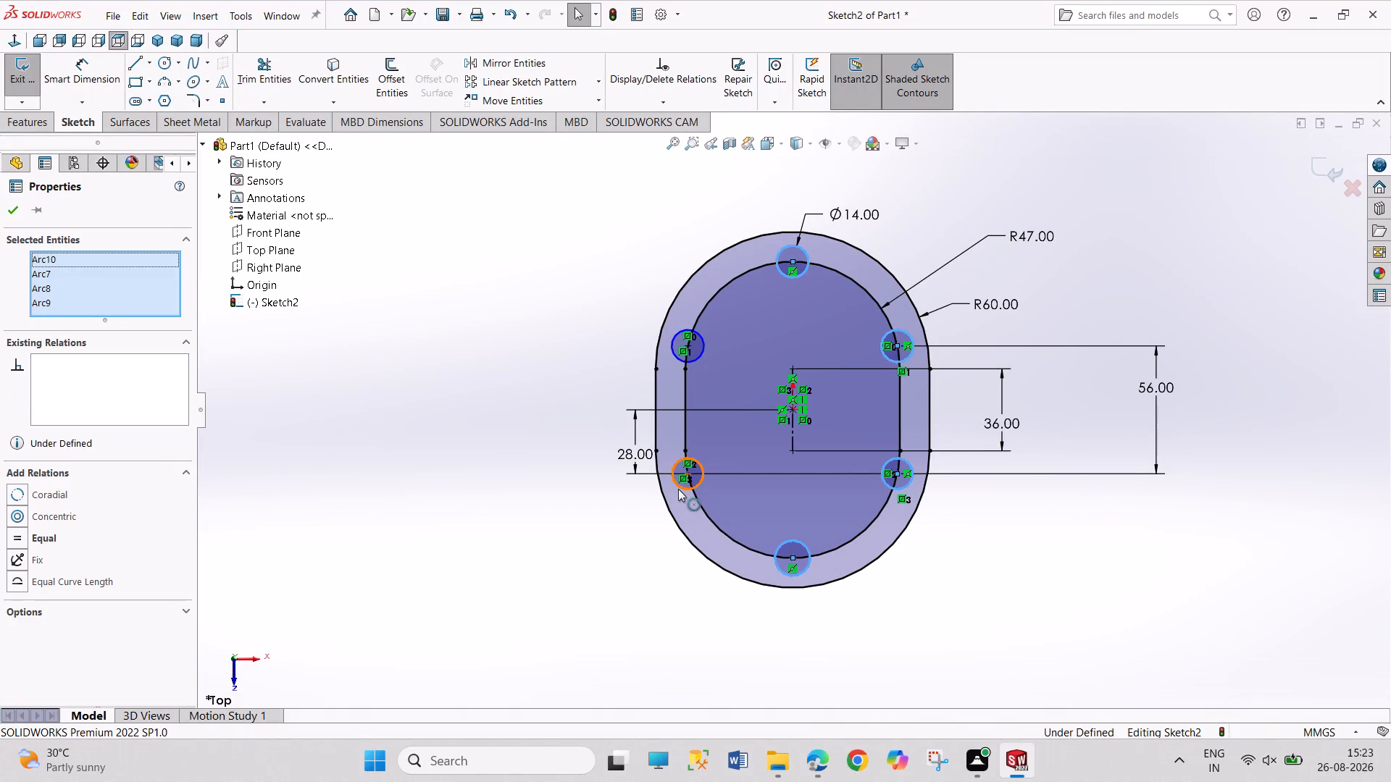
{"action": "left_click", "coordinate": [678, 489], "text": "ctrl"}
{"action": "left_click", "coordinate": [675, 358], "text": "ctrl"}
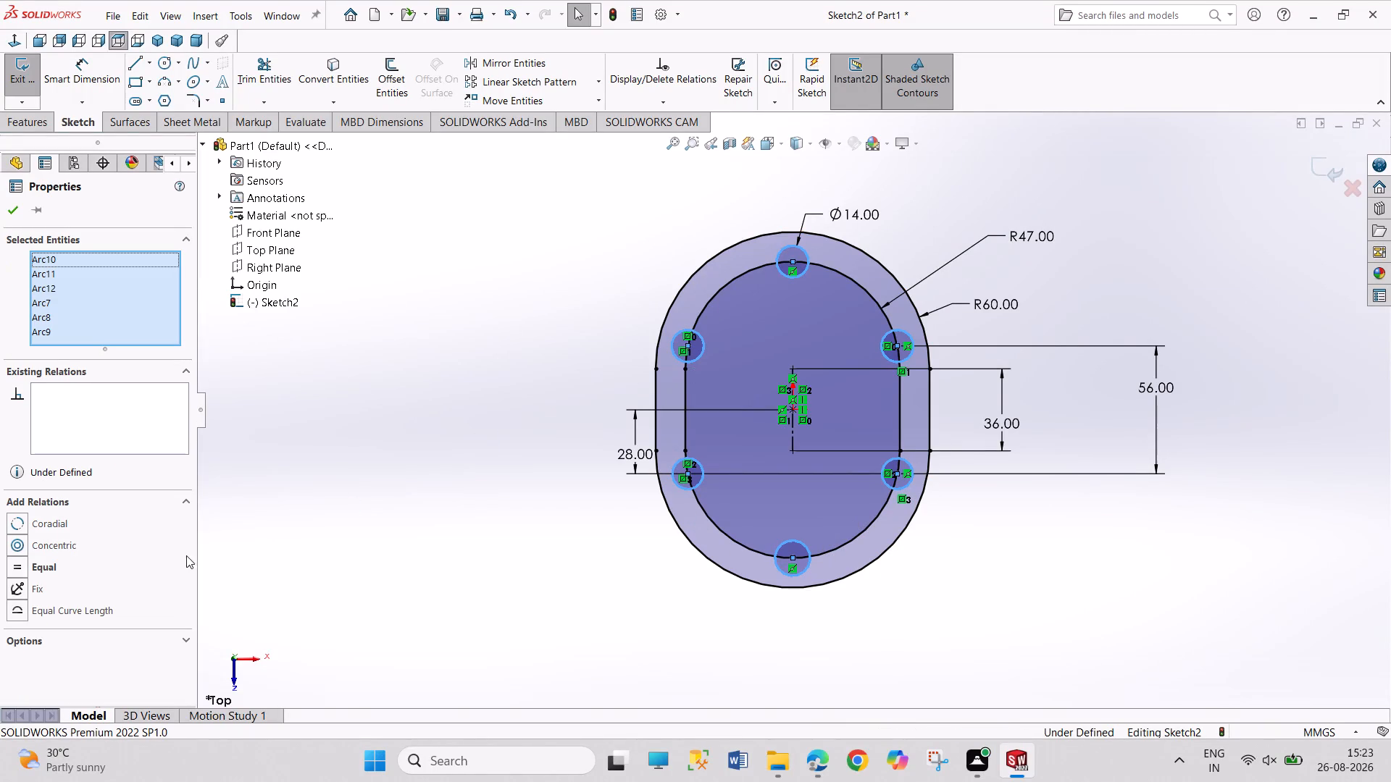
{"action": "left_click", "coordinate": [48, 568]}
{"action": "left_click", "coordinate": [414, 500]}
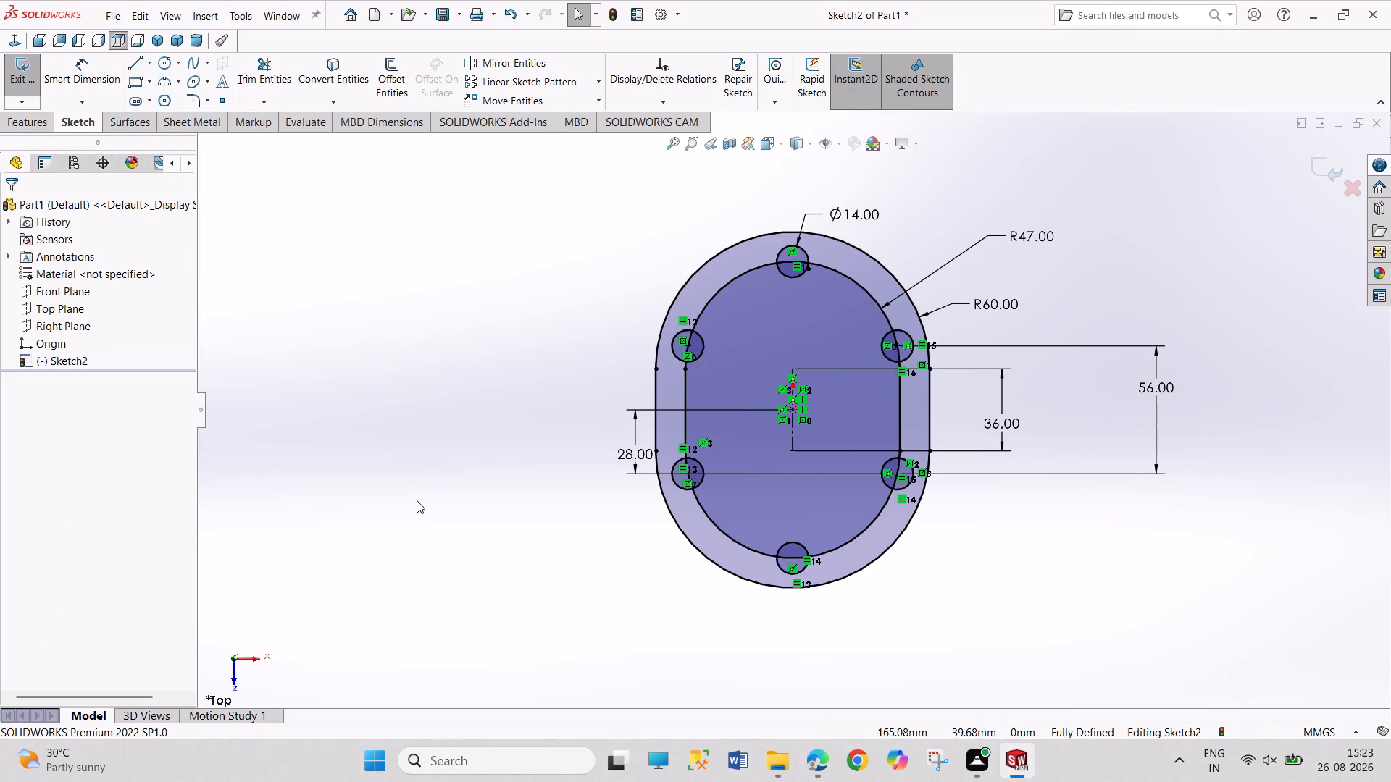
Convert the inner R47 slot to construction geometry.
{"action": "left_click", "coordinate": [745, 543]}
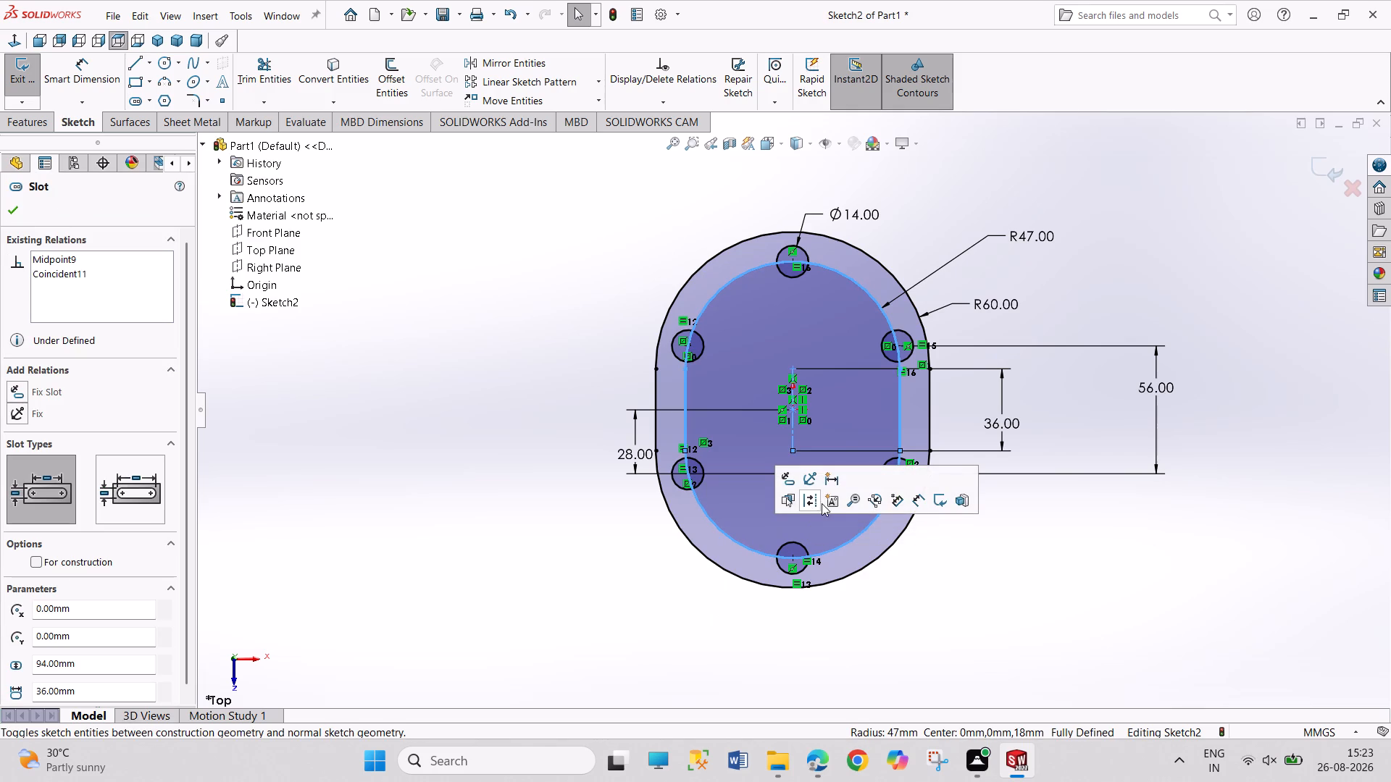
{"action": "left_click", "coordinate": [808, 502]}
{"action": "left_click", "coordinate": [982, 592]}
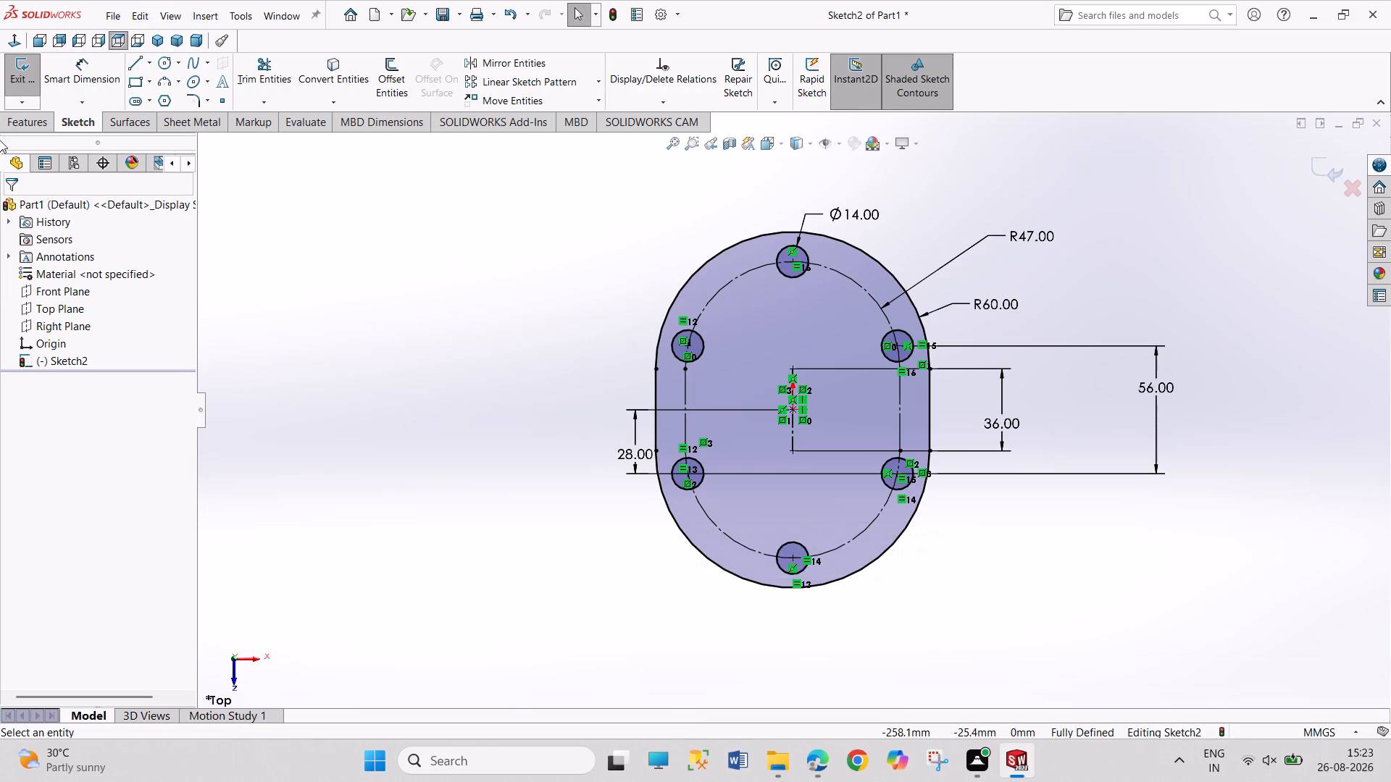
Extrude the flange sketch as a boss with a blind depth of 16 mm.
{"action": "left_click", "coordinate": [10, 75]}
{"action": "left_click", "coordinate": [17, 83]}
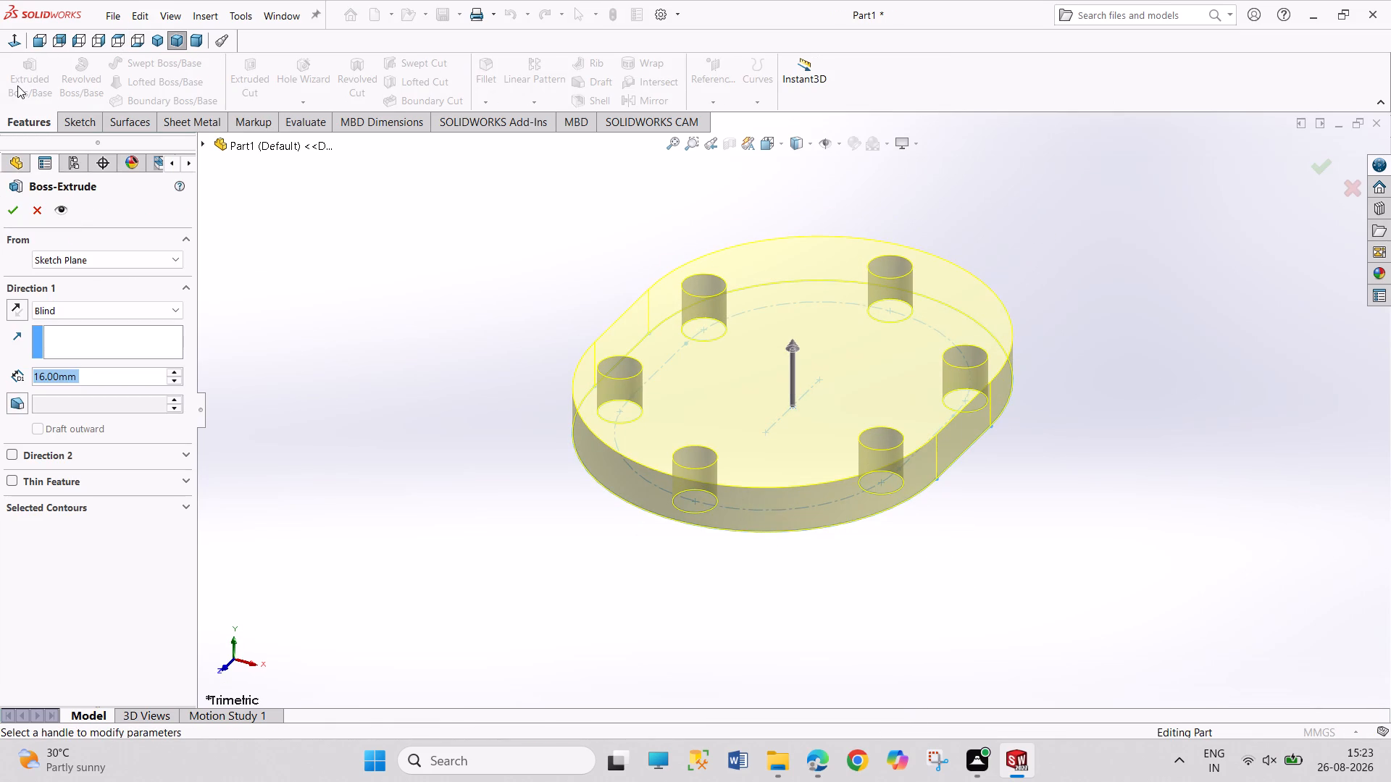
{"action": "type", "text": "1+"}
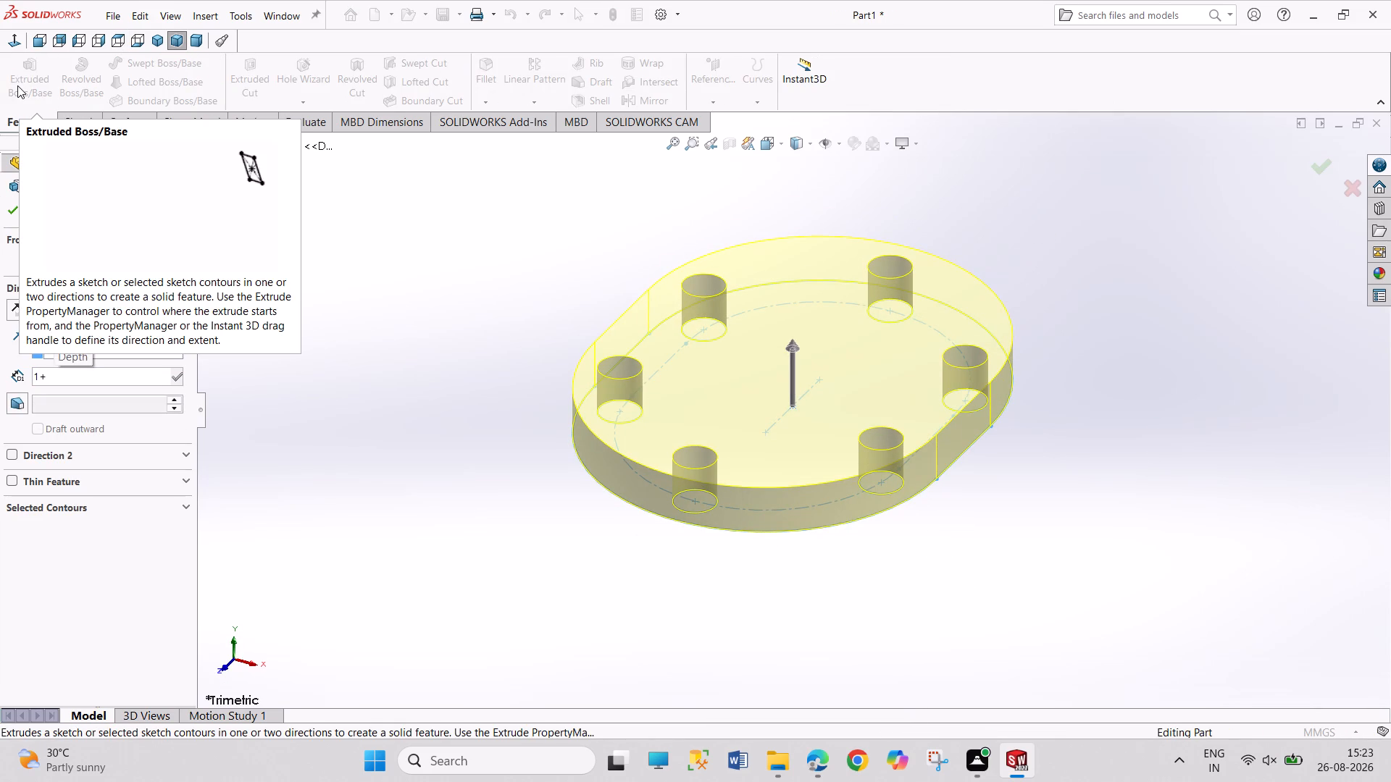
{"action": "key", "text": "BackSpace"}
{"action": "key", "text": "6"}
{"action": "key", "text": "Return"}
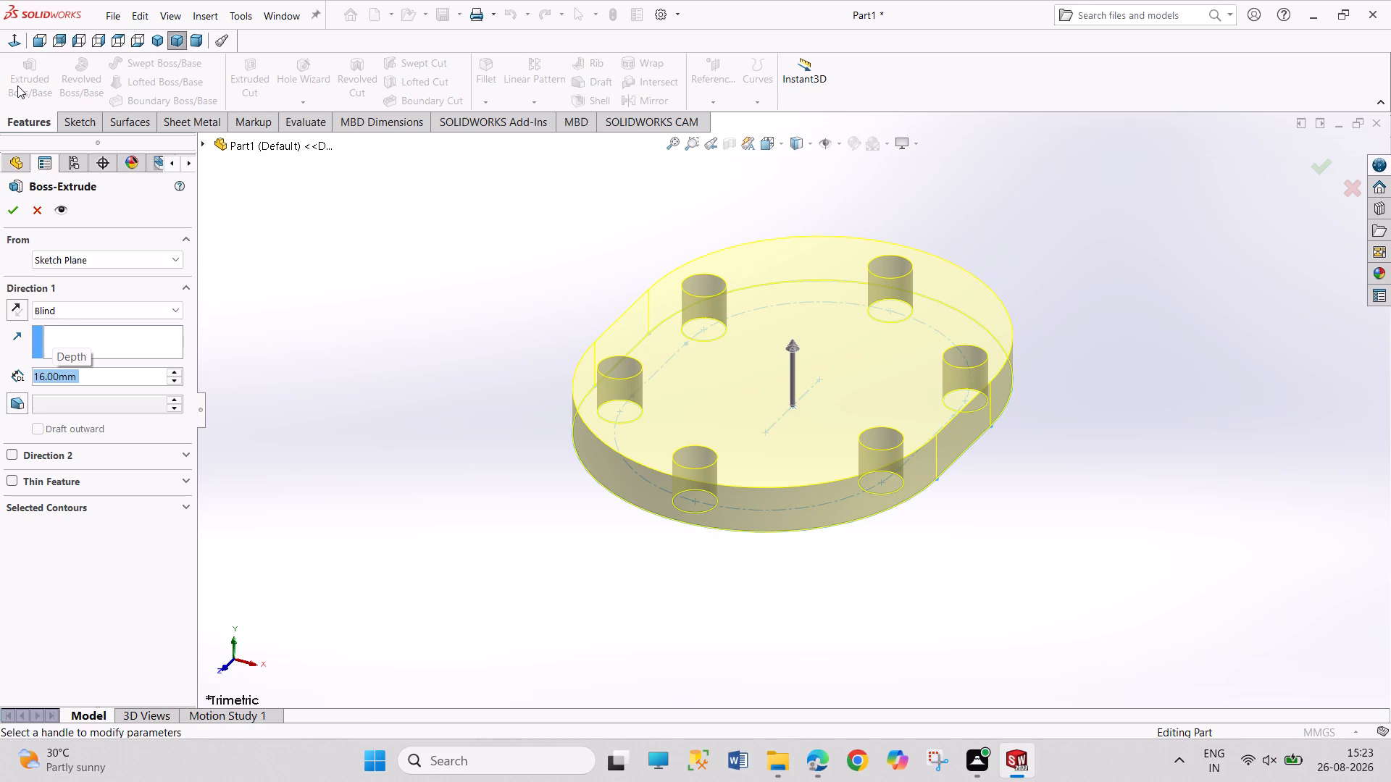
{"action": "key", "text": "Return"}
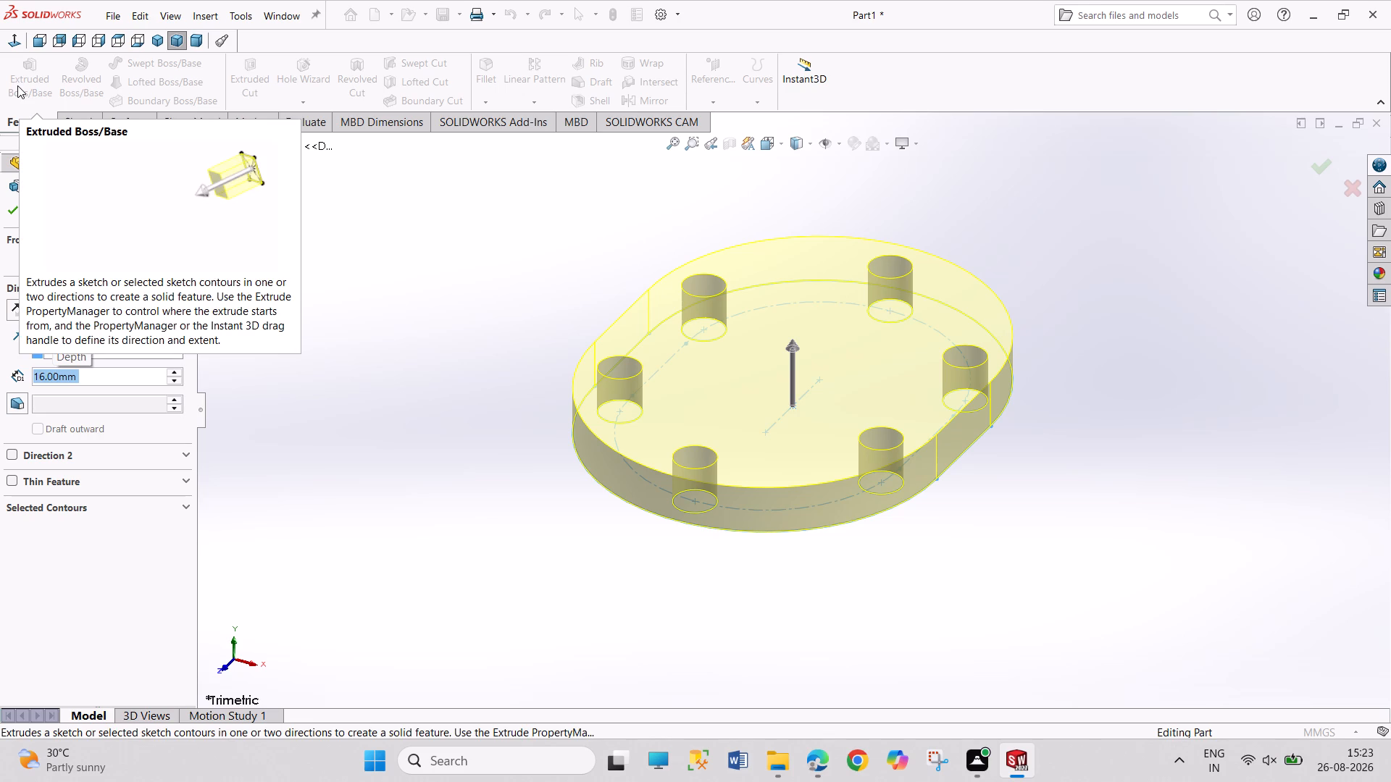
{"action": "scroll", "coordinate": [17, 85], "scroll_direction": "up", "scroll_amount": 1}
{"action": "left_click", "coordinate": [9, 211]}
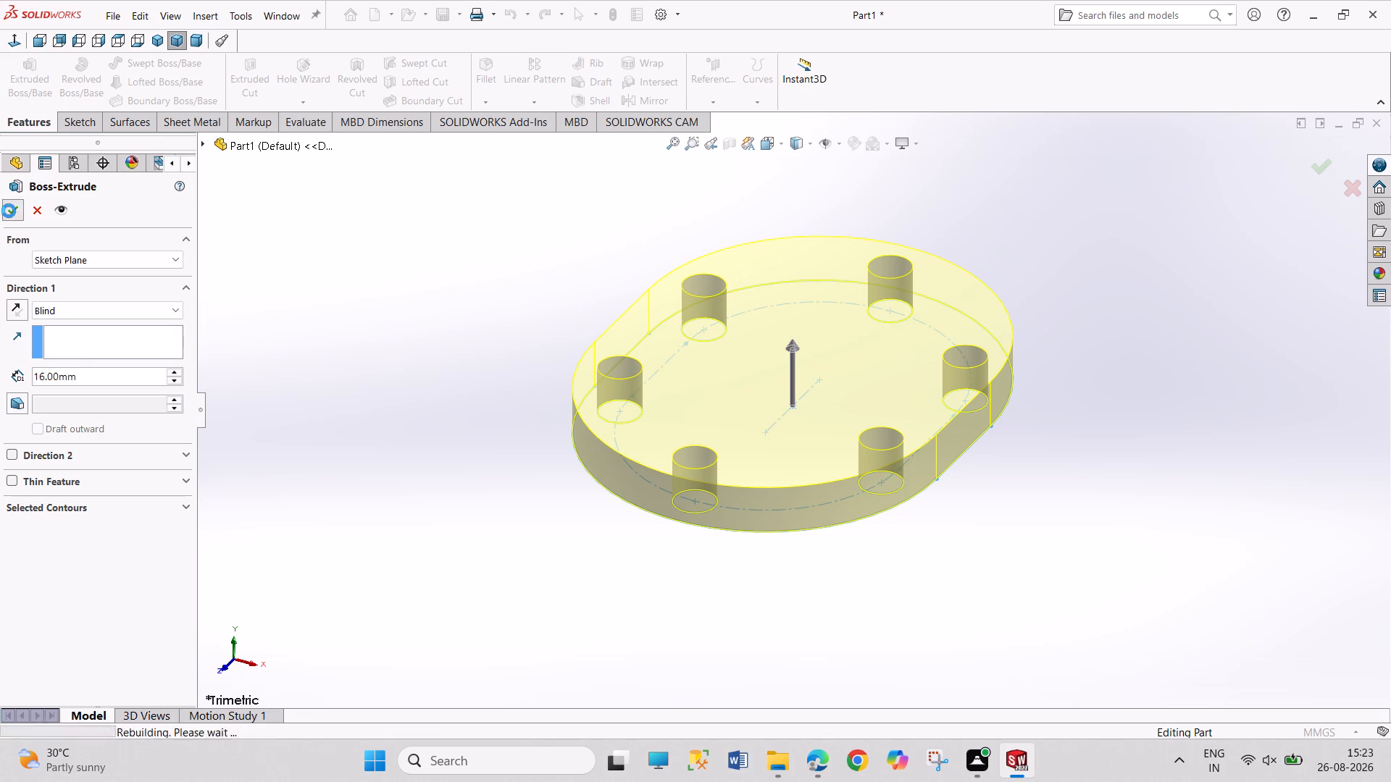
{"action": "left_click_drag", "start_coordinate": [353, 252], "coordinate": [410, 388]}
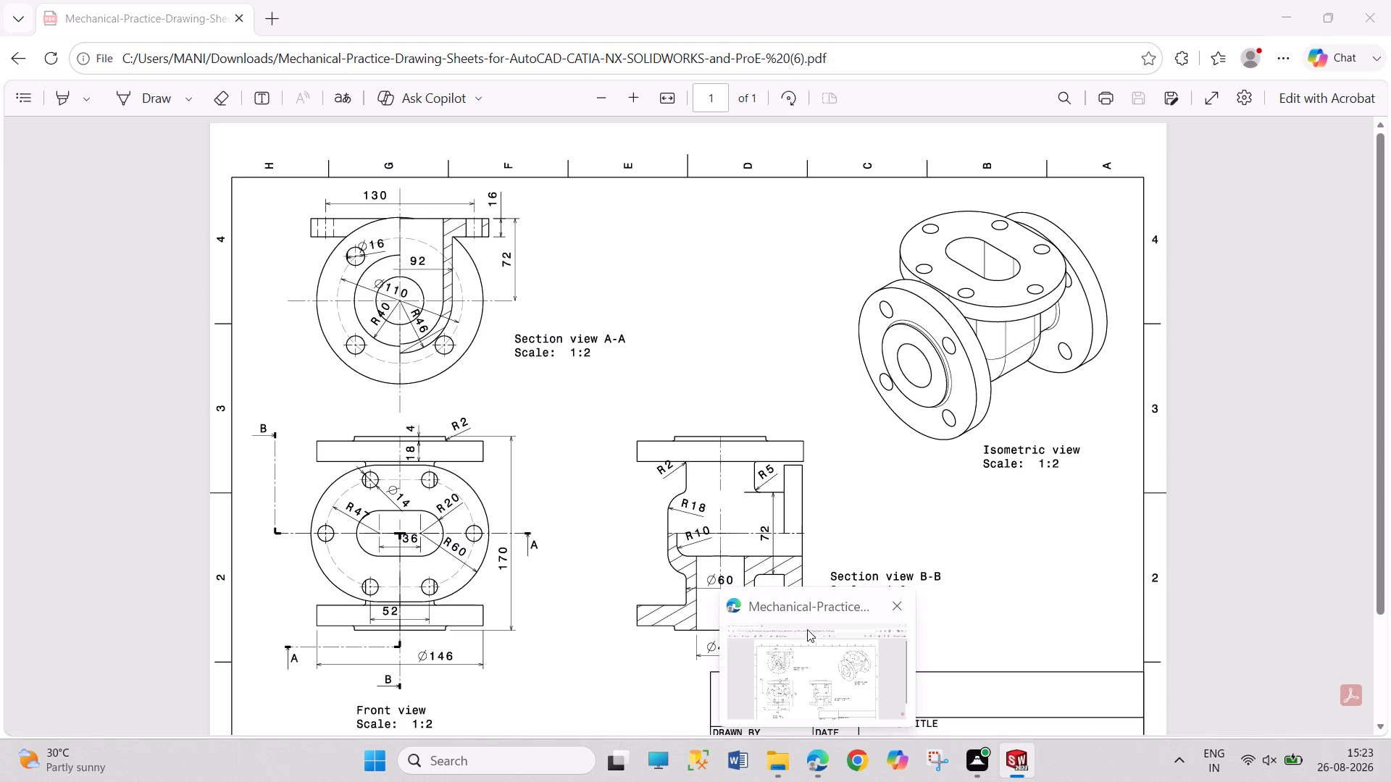
Start a new sketch on the bottom face of the flange plate.
{"action": "middle_click_drag", "start_coordinate": [655, 530], "coordinate": [638, 302]}
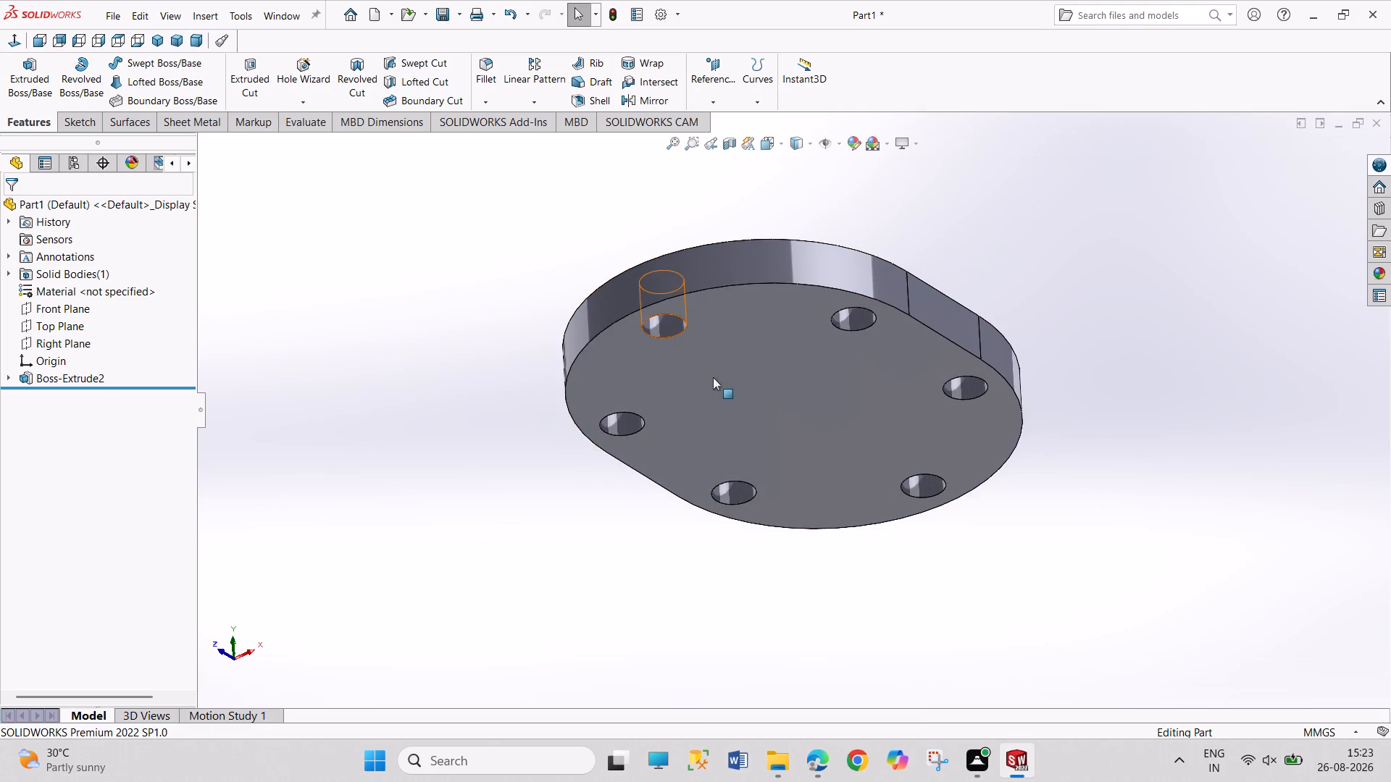
{"action": "left_click", "coordinate": [739, 391]}
{"action": "left_click", "coordinate": [803, 345]}
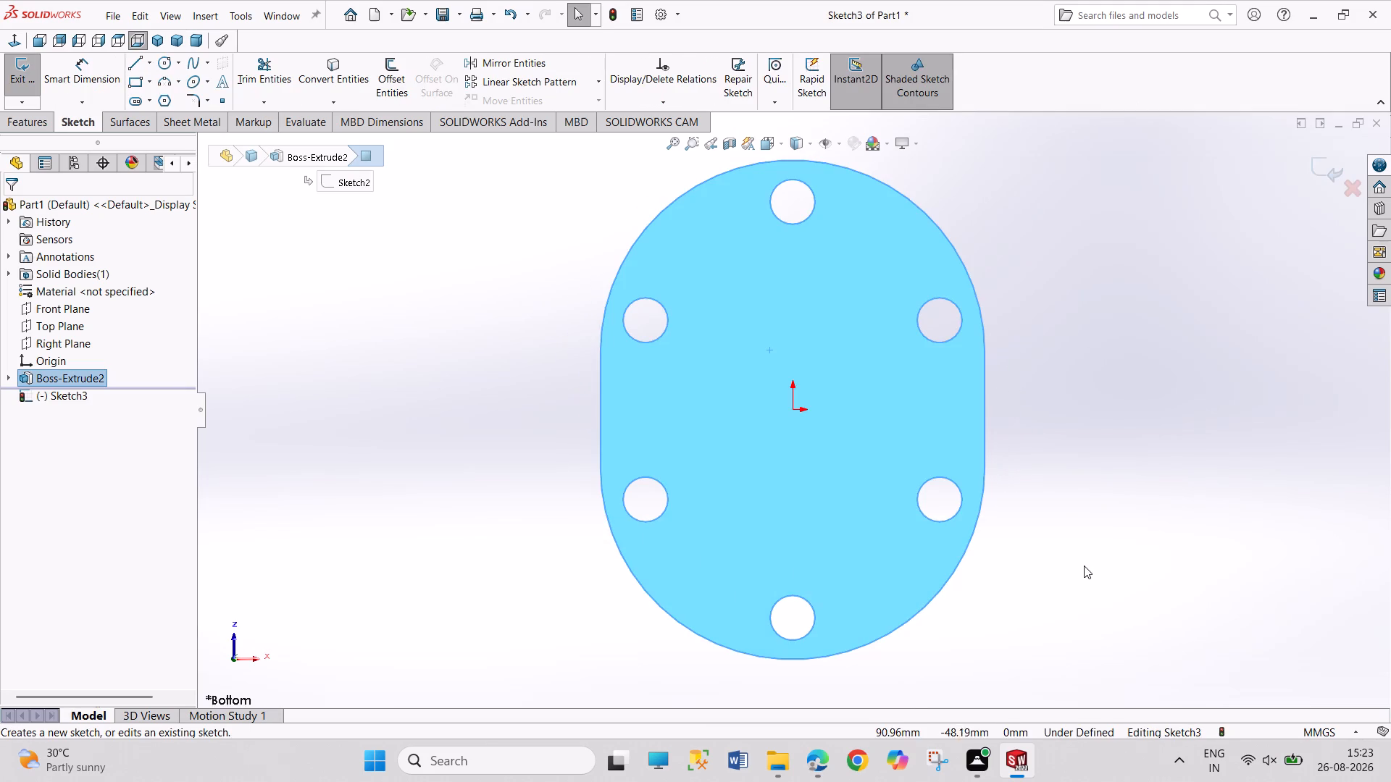
{"action": "left_click", "coordinate": [1083, 566]}
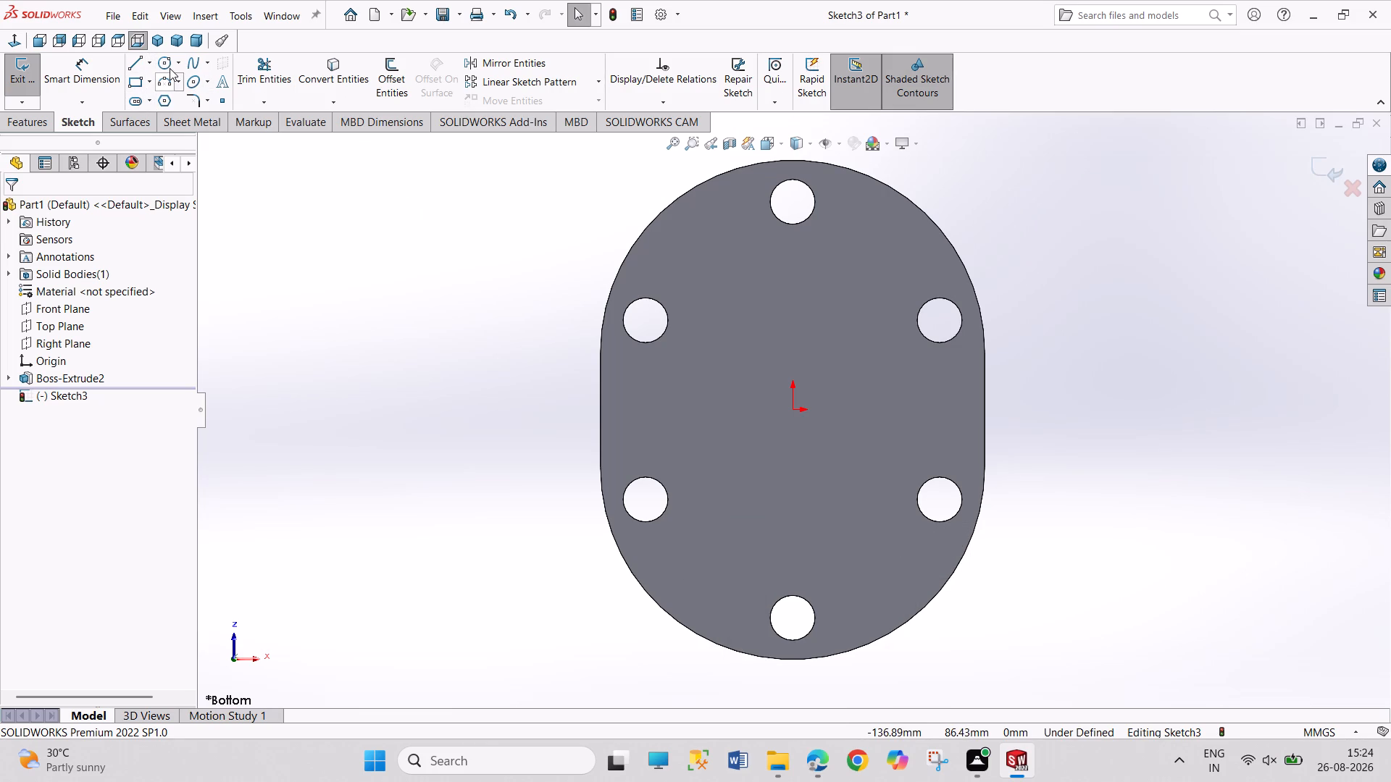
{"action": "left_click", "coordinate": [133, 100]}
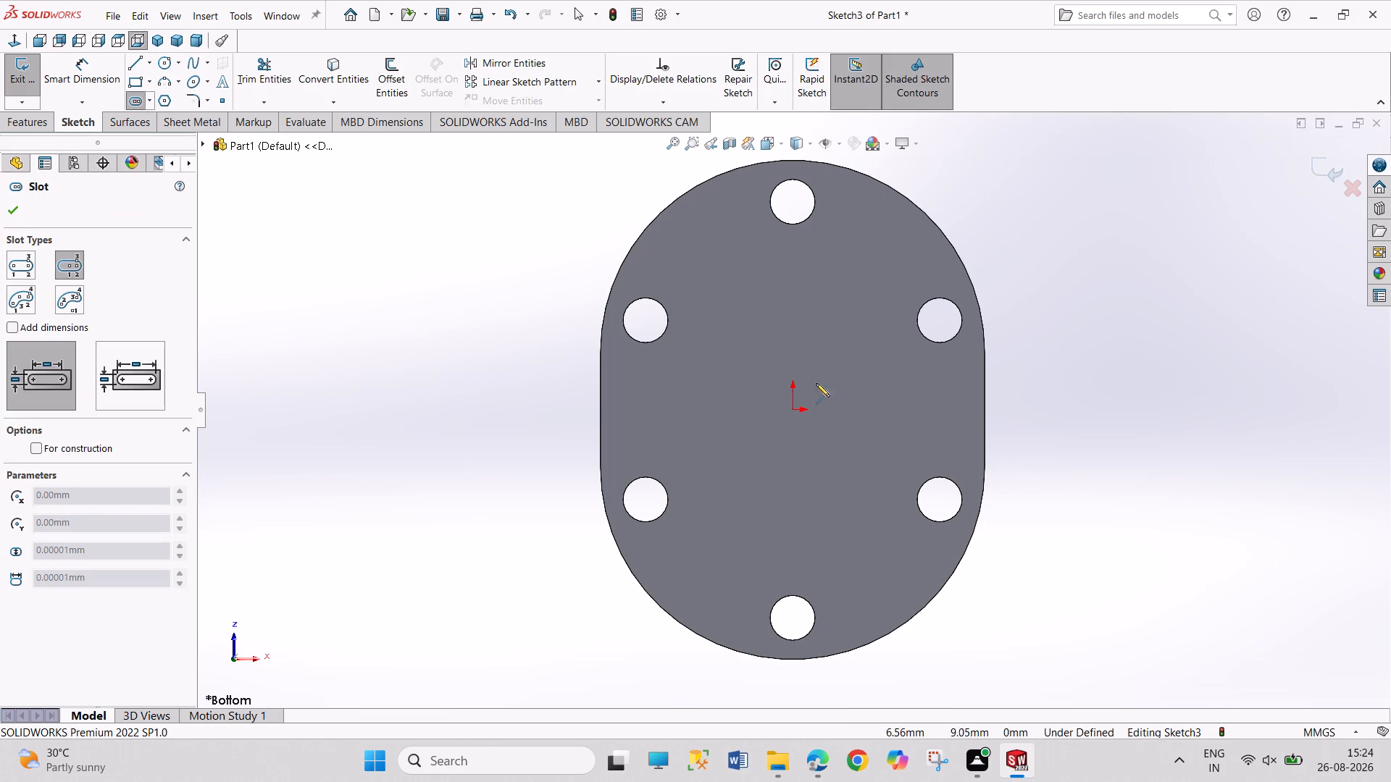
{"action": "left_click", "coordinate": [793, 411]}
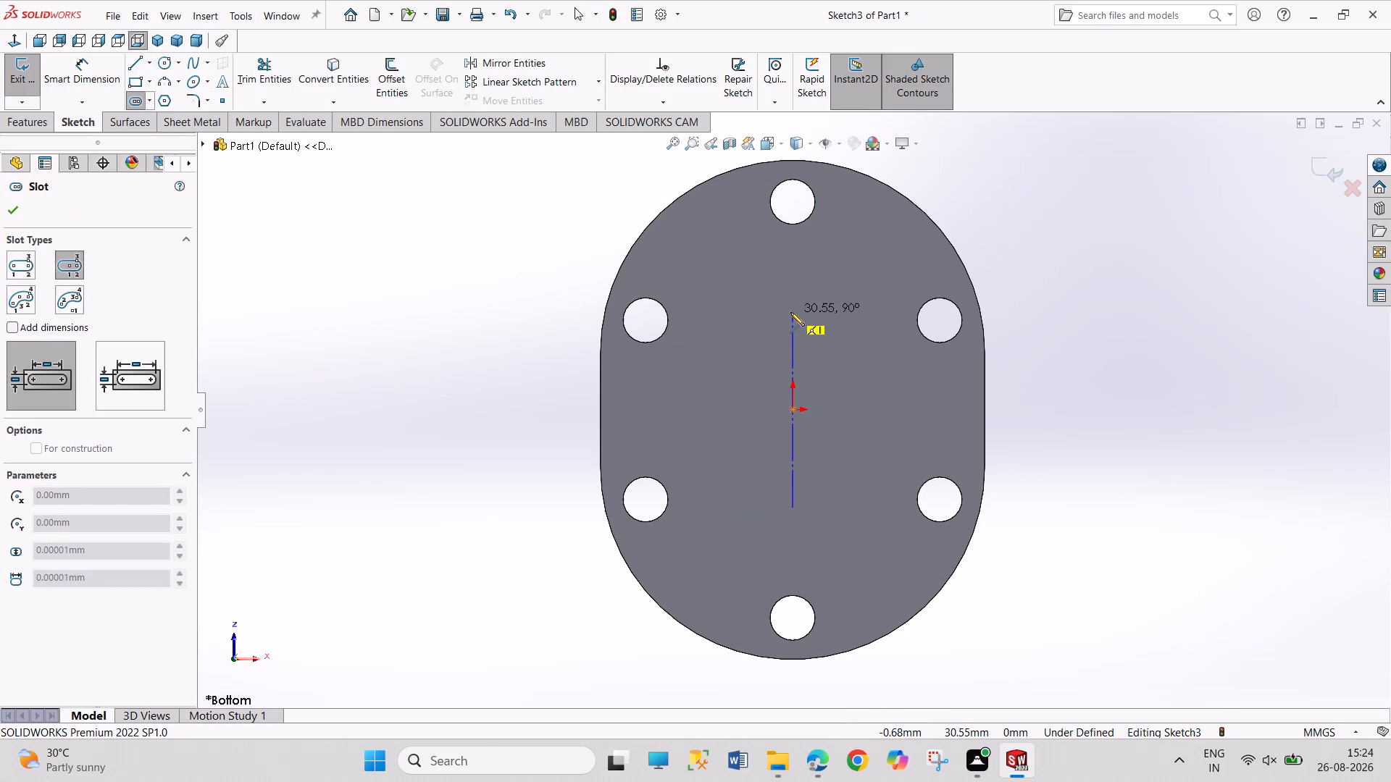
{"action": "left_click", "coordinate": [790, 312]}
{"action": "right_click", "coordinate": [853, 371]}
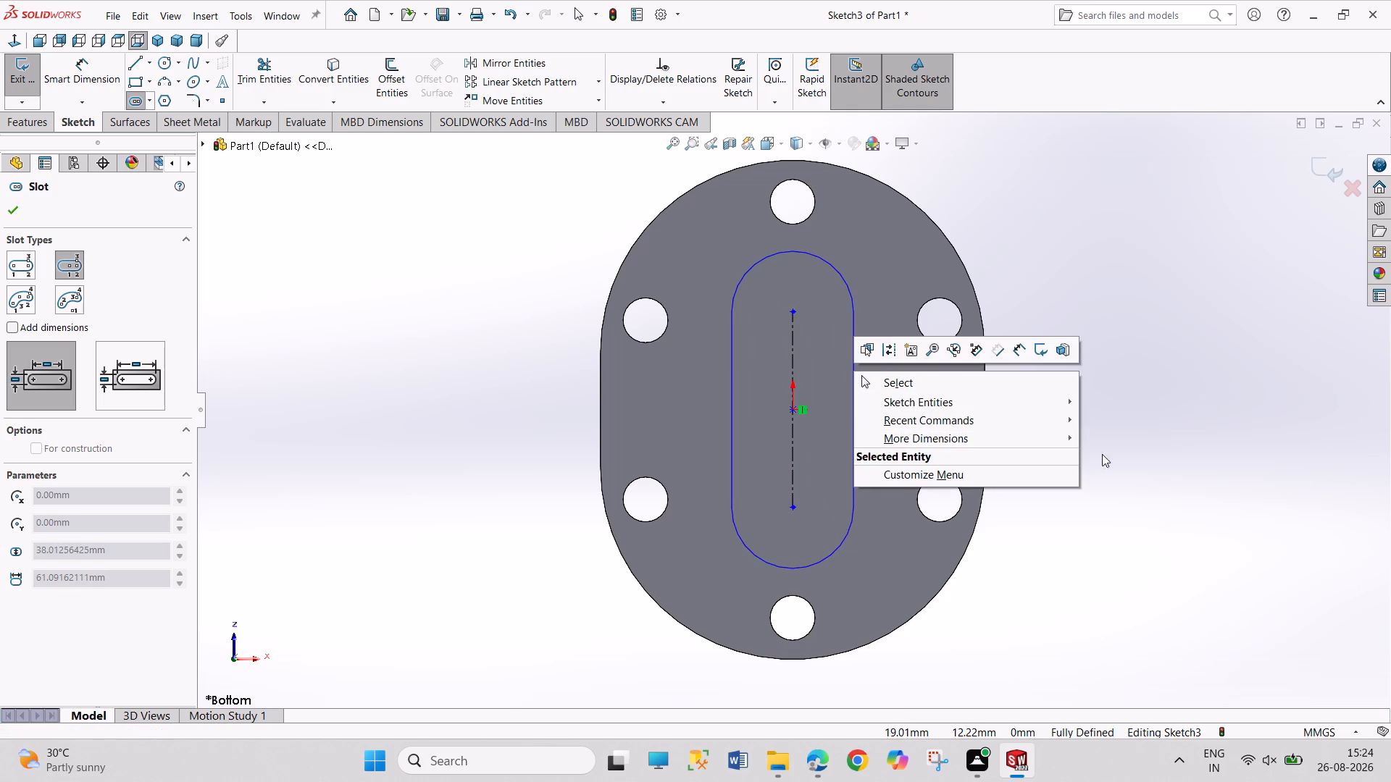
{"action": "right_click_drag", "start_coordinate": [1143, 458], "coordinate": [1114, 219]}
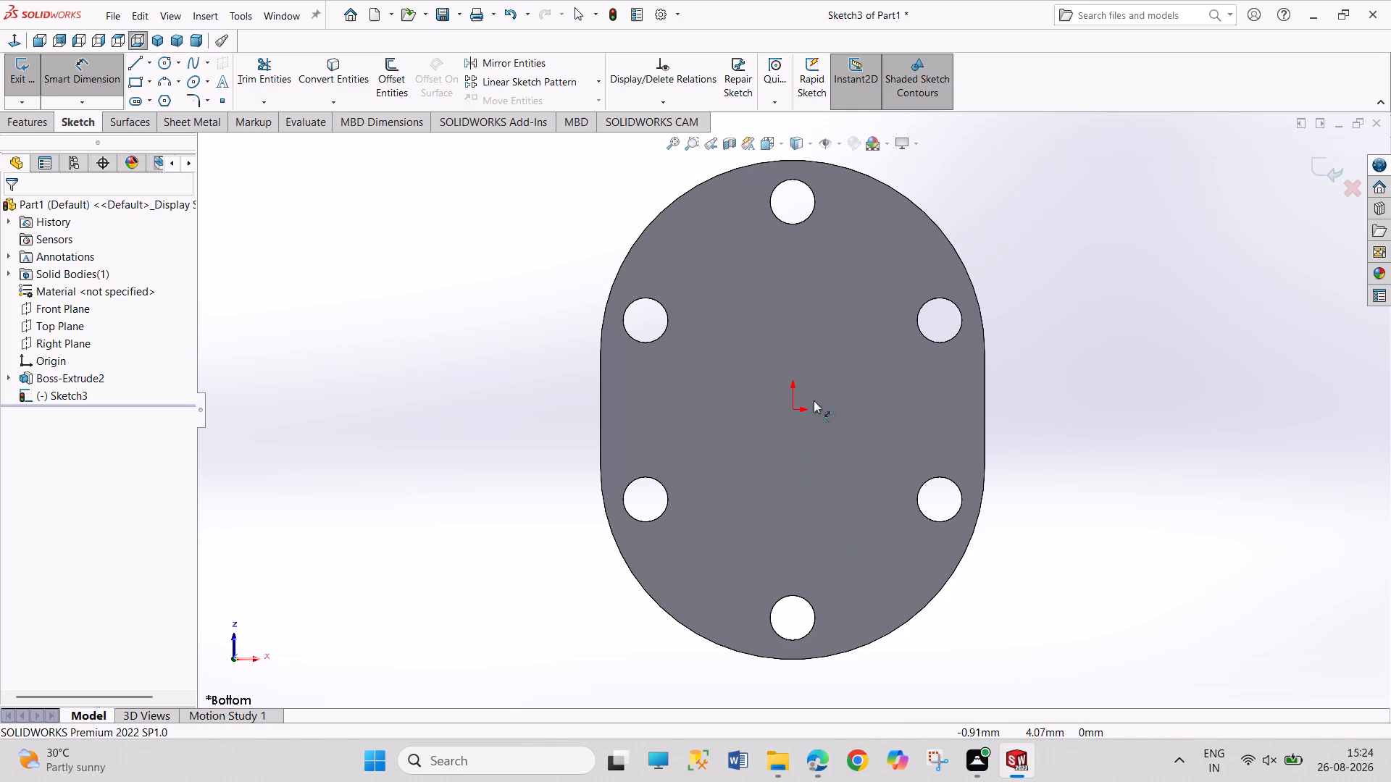
Sketch a vertical centerpoint slot on the origin, about 56 mm between arc centres with an end radius of about 14.7 mm.
{"action": "scroll", "coordinate": [834, 378], "scroll_direction": "down", "scroll_amount": 4}
{"action": "scroll", "coordinate": [834, 374], "scroll_direction": "up", "scroll_amount": 11}
{"action": "scroll", "coordinate": [833, 352], "scroll_direction": "down", "scroll_amount": 3}
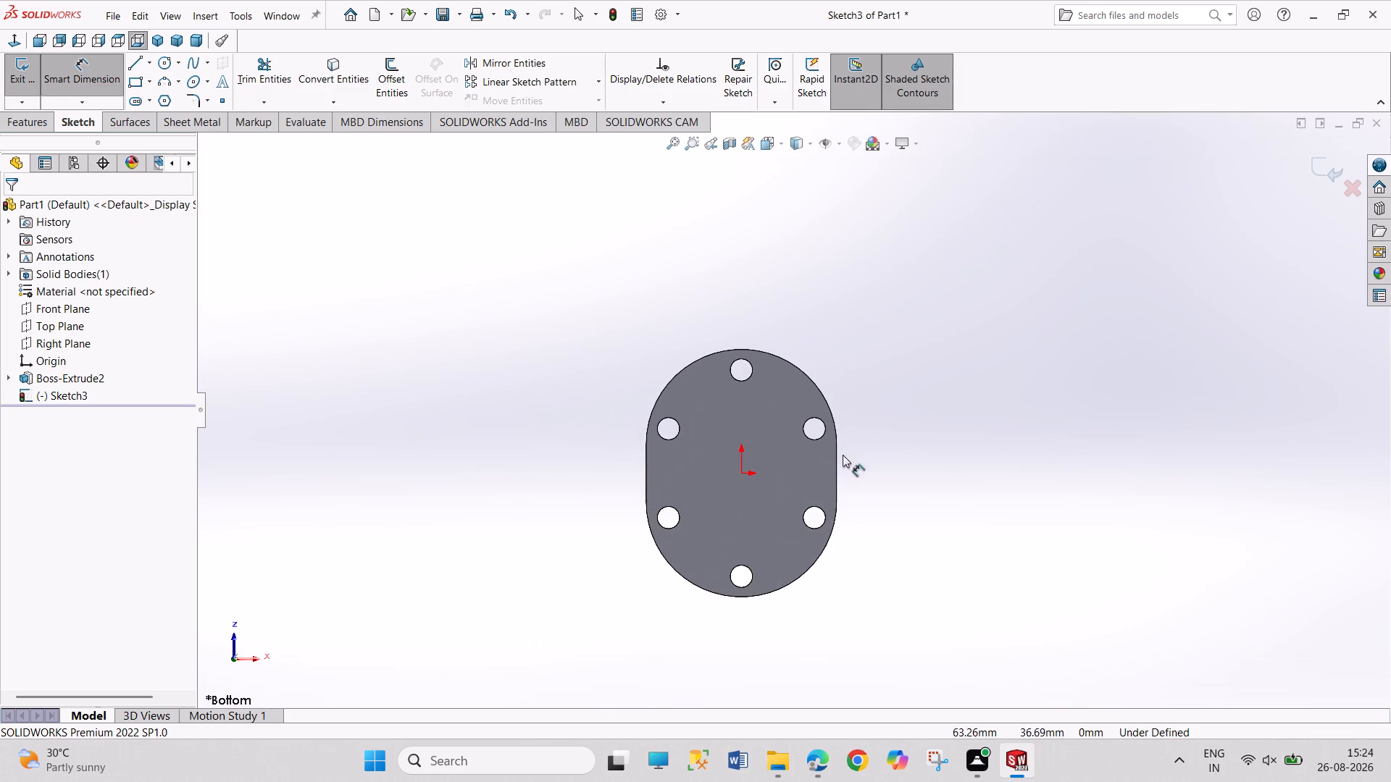
{"action": "scroll", "coordinate": [780, 586], "scroll_direction": "down", "scroll_amount": 3}
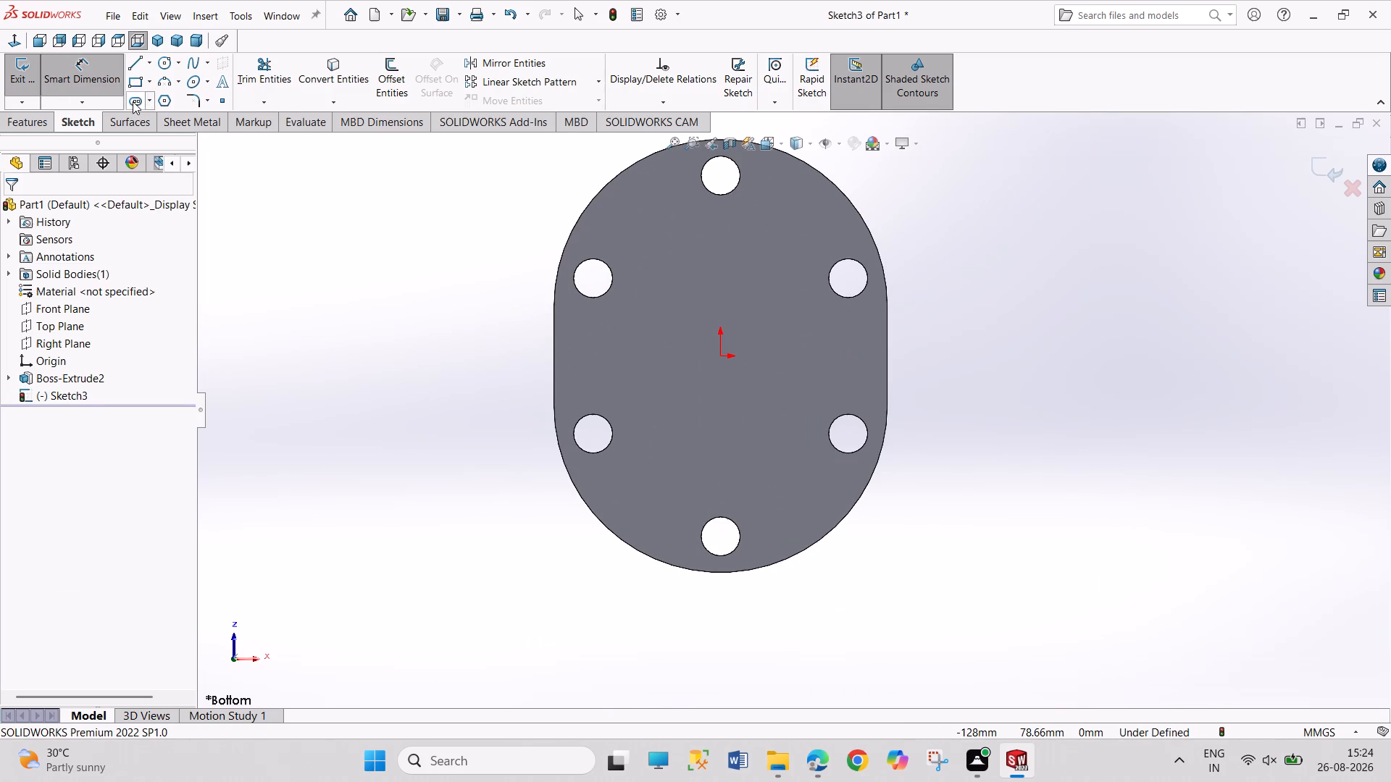
{"action": "left_click", "coordinate": [133, 101]}
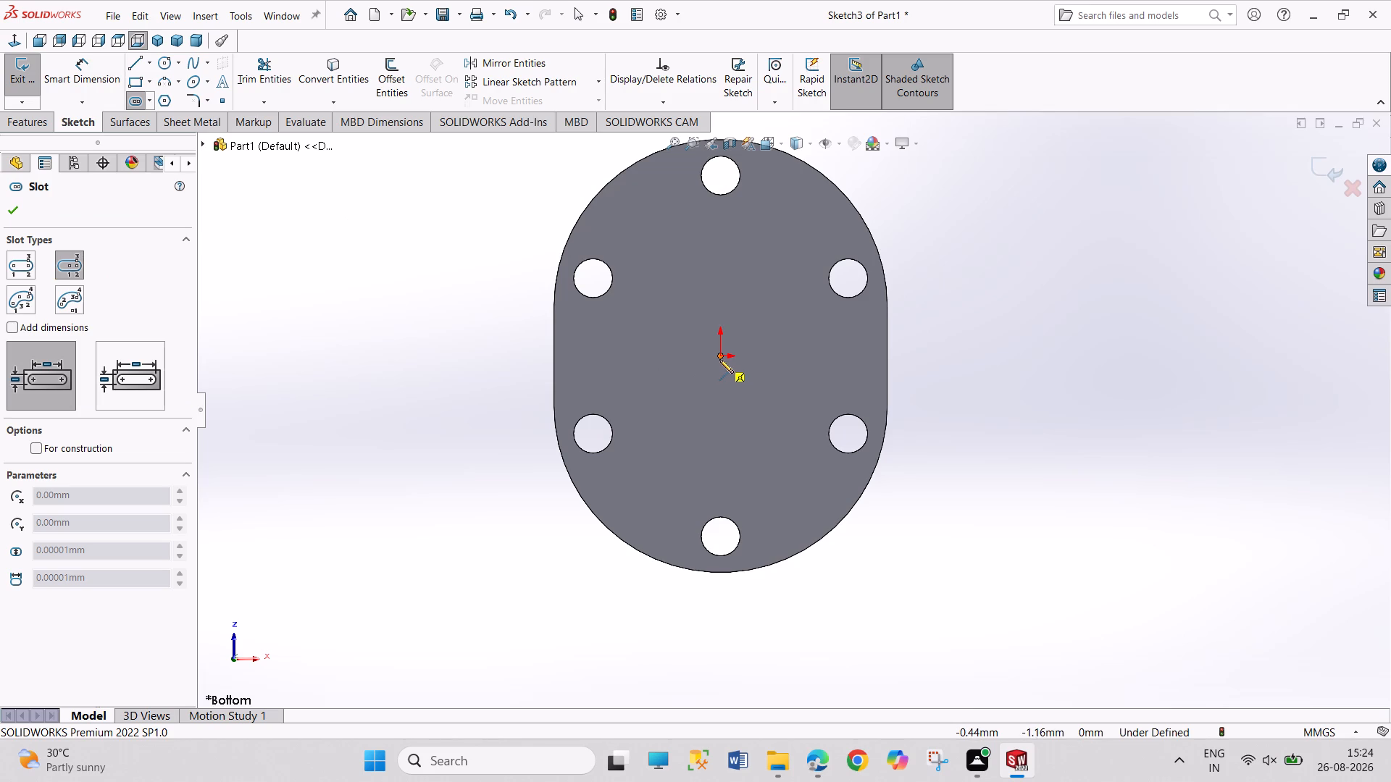
{"action": "left_click", "coordinate": [719, 359]}
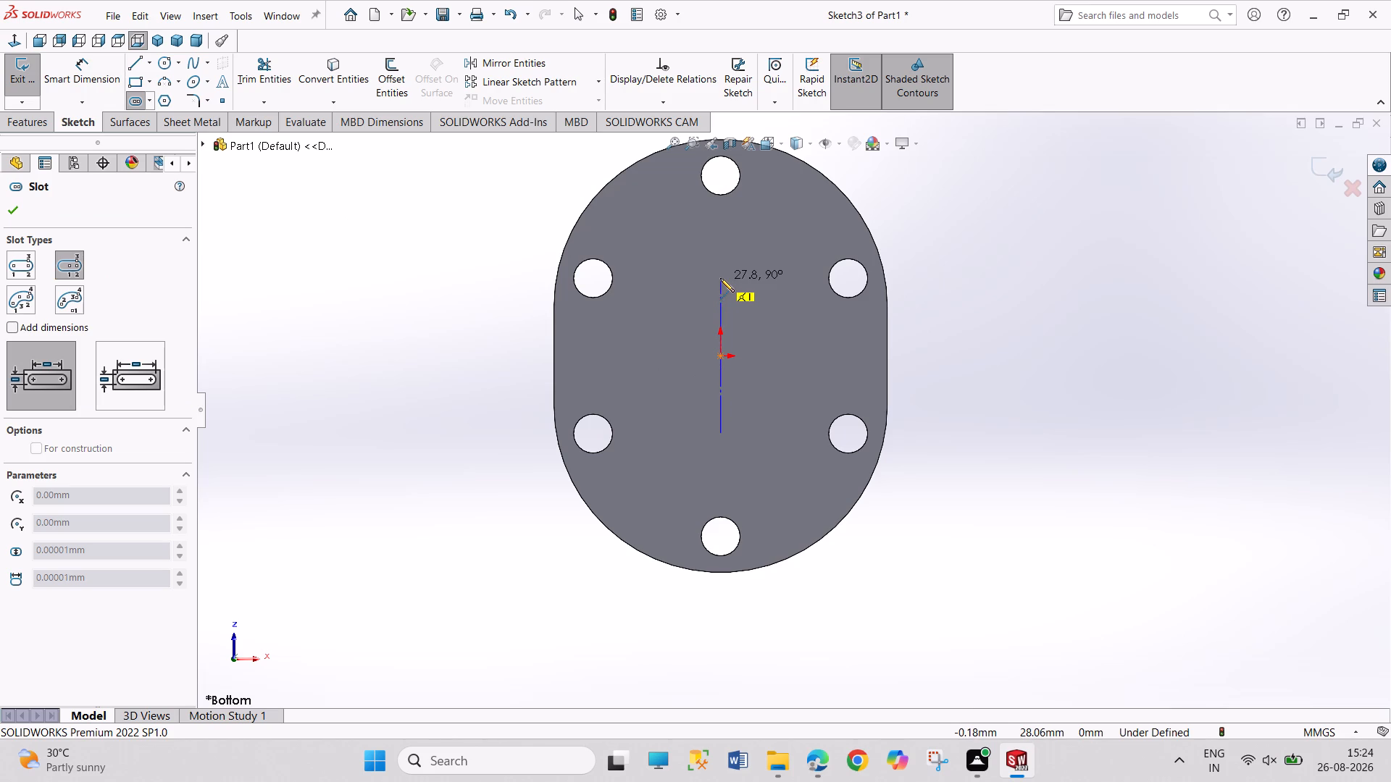
{"action": "left_click", "coordinate": [720, 278]}
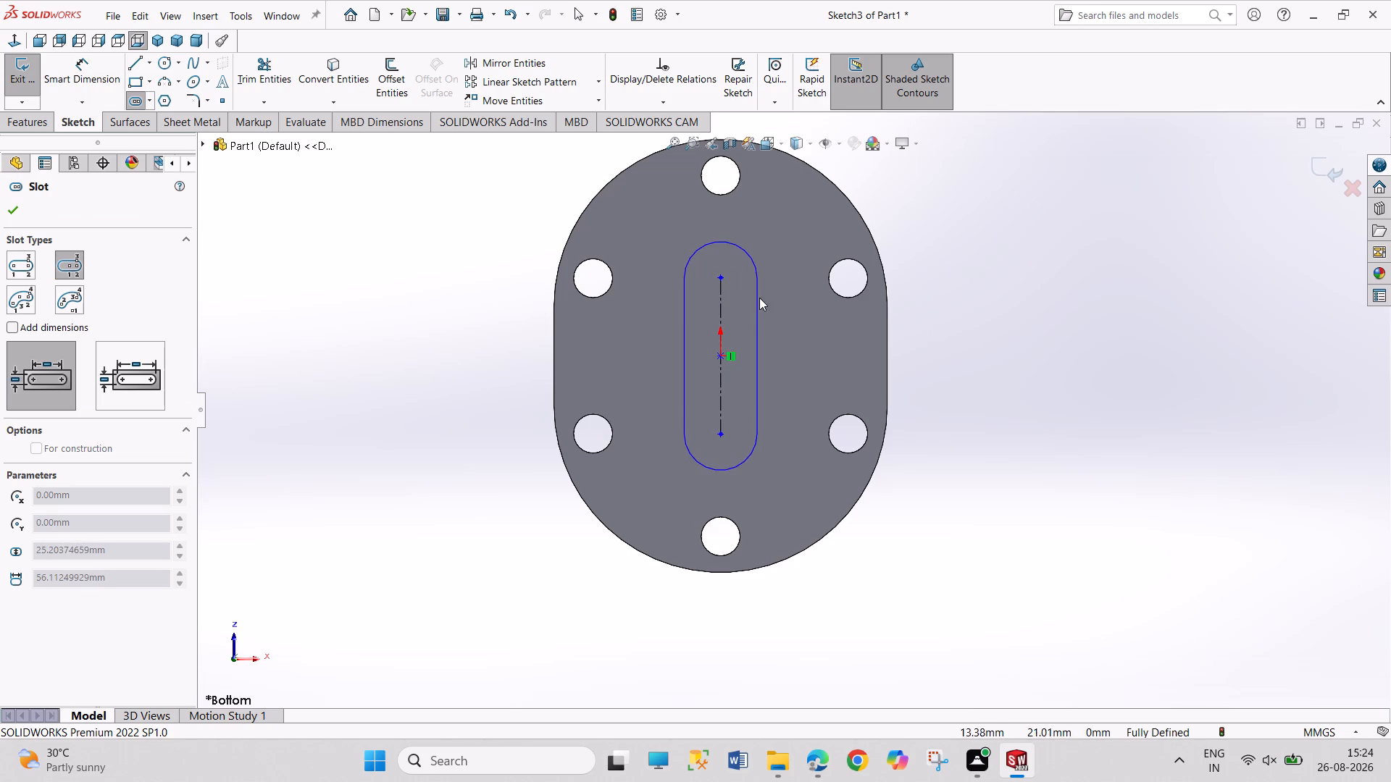
{"action": "left_click", "coordinate": [761, 298]}
Dimension the slot's upper end arc to a 46 mm radius and end dimensioning.
{"action": "right_click_drag", "start_coordinate": [1018, 403], "coordinate": [965, 219]}
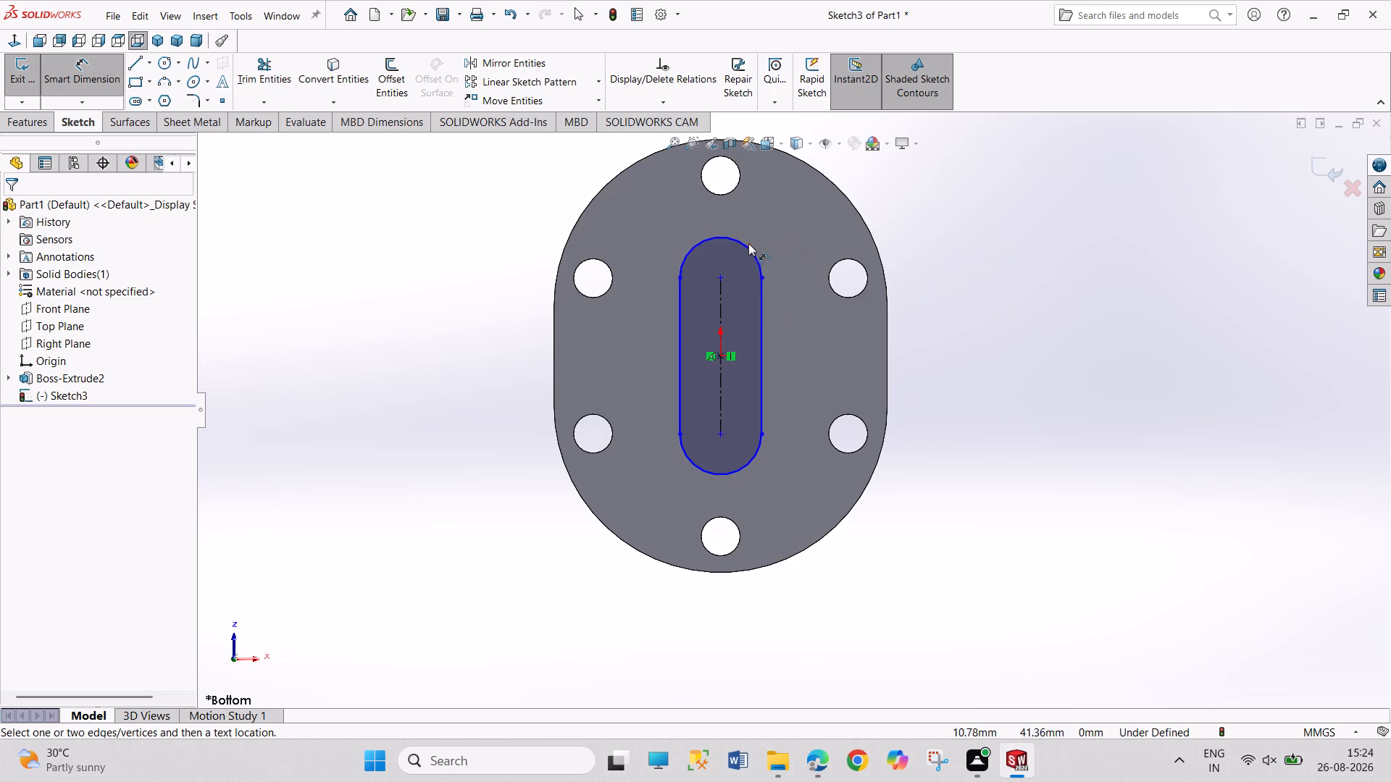
{"action": "left_click", "coordinate": [746, 251]}
{"action": "left_click", "coordinate": [909, 204]}
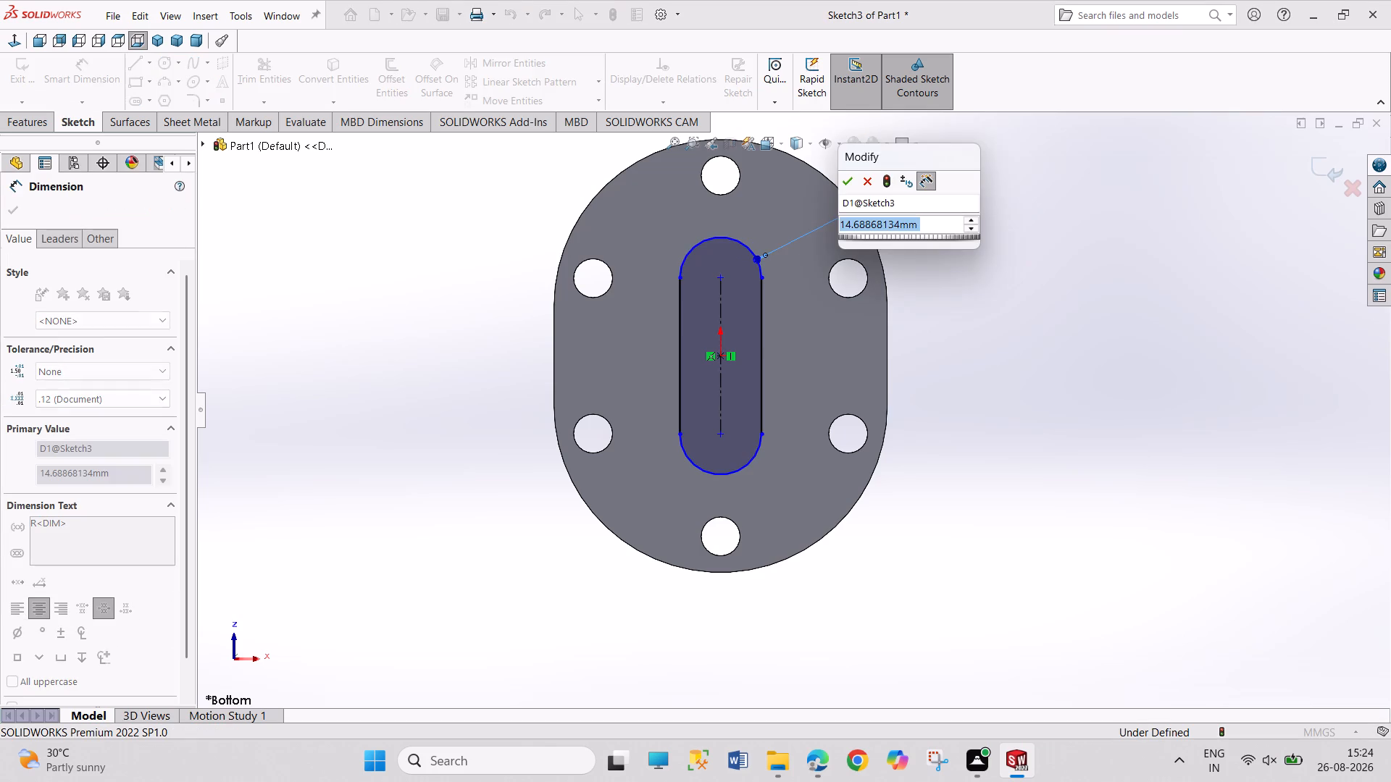
{"action": "type", "text": "46"}
{"action": "key", "text": "Return"}
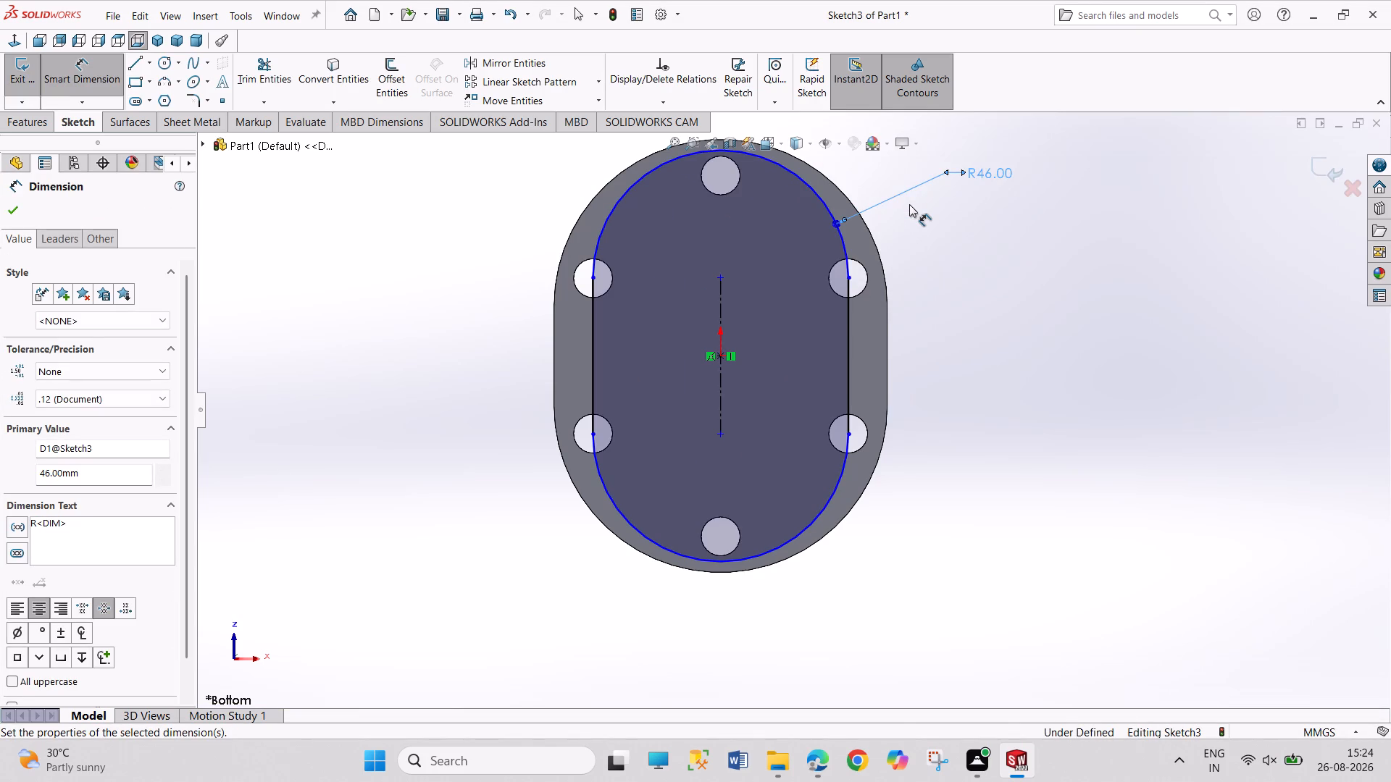
{"action": "right_click", "coordinate": [979, 341]}
{"action": "left_click", "coordinate": [996, 393]}
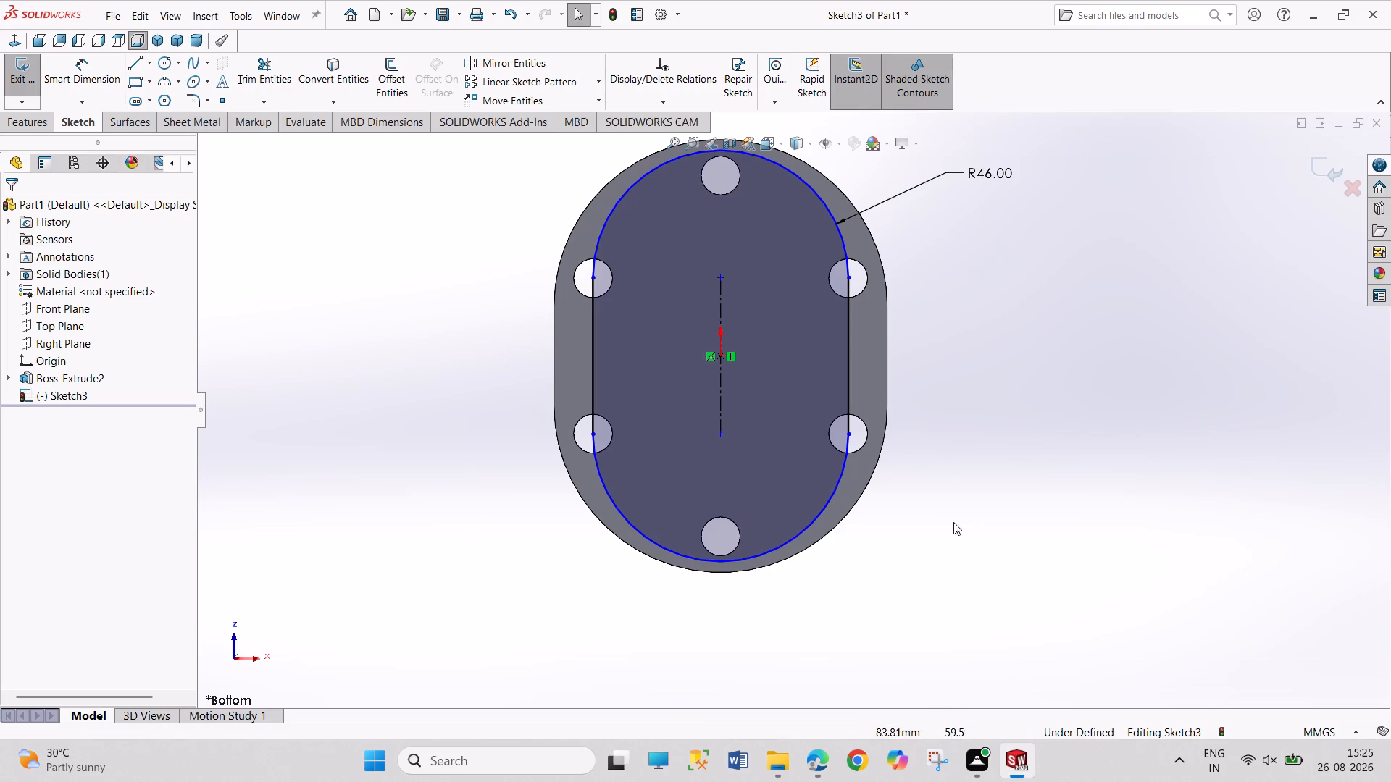
Set the slot's end radius to 18 mm.
{"action": "double_click", "coordinate": [1003, 175]}
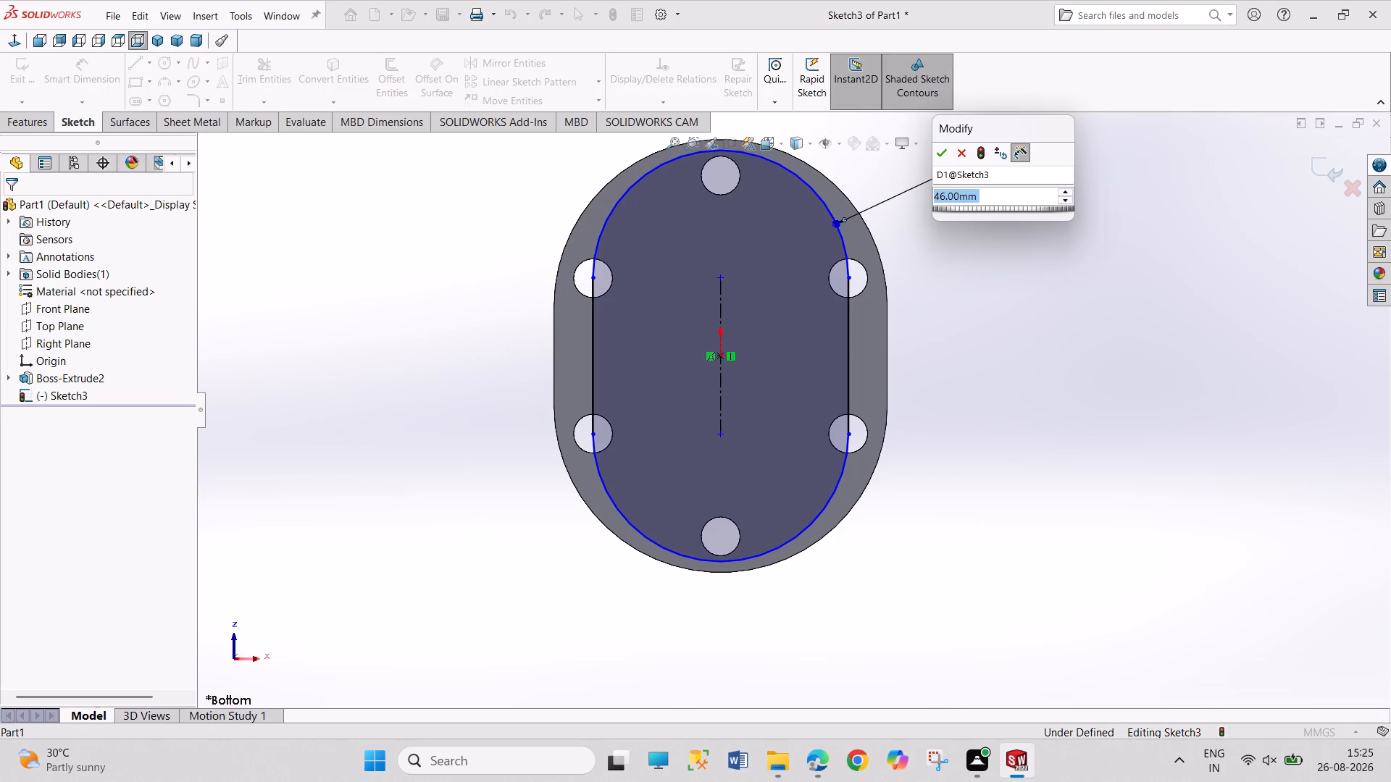
{"action": "type", "text": "18"}
{"action": "key", "text": "Return"}
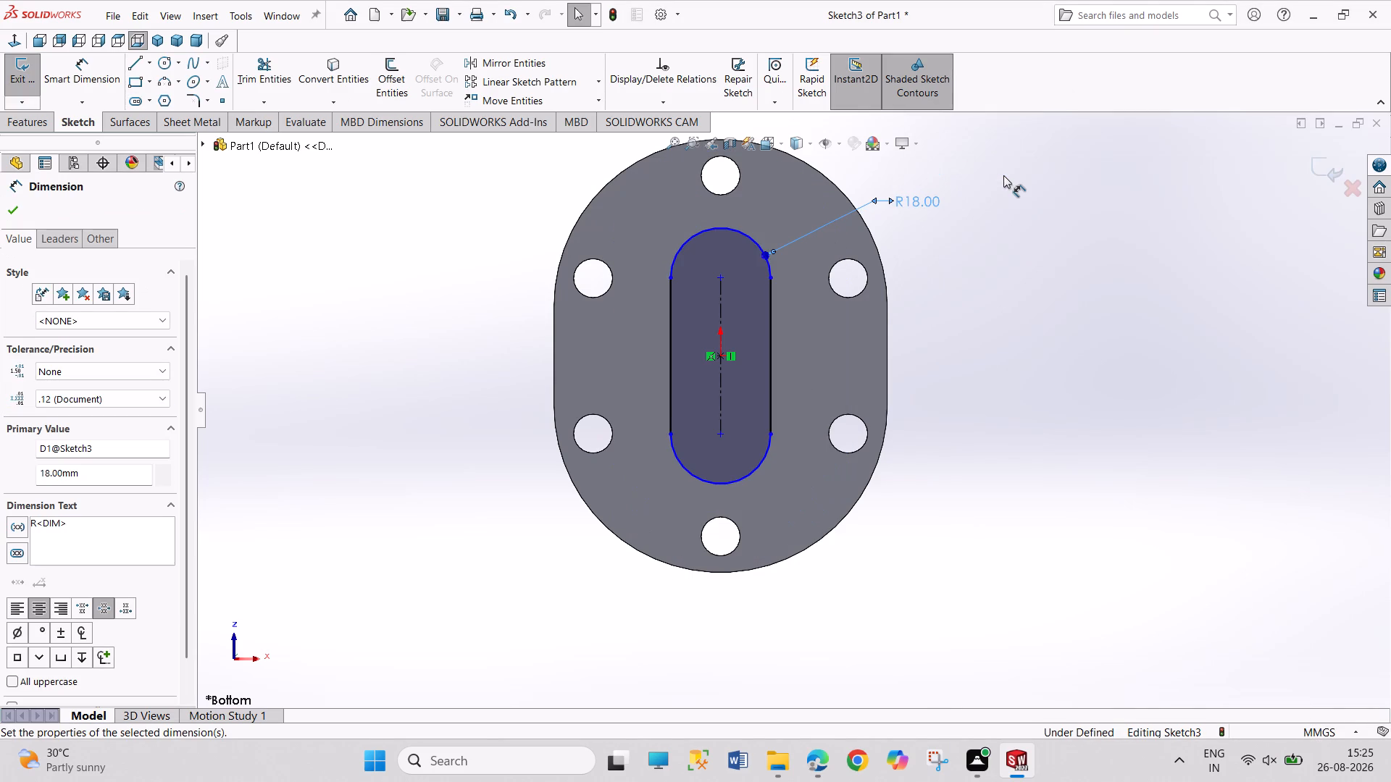
{"action": "left_click", "coordinate": [999, 356]}
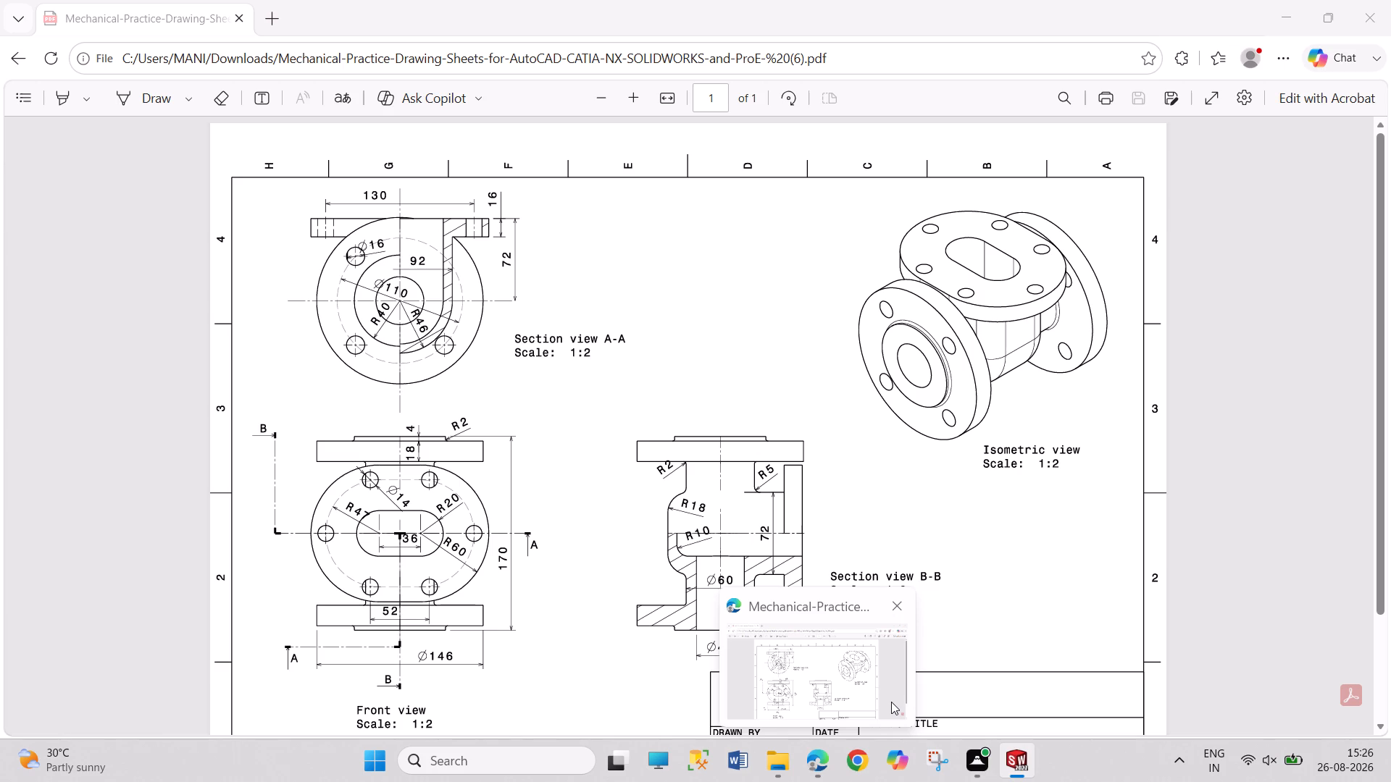
Dimension the slot's centre-to-centre distance to 36 mm and end dimensioning.
{"action": "right_click_drag", "start_coordinate": [1016, 586], "coordinate": [1000, 192]}
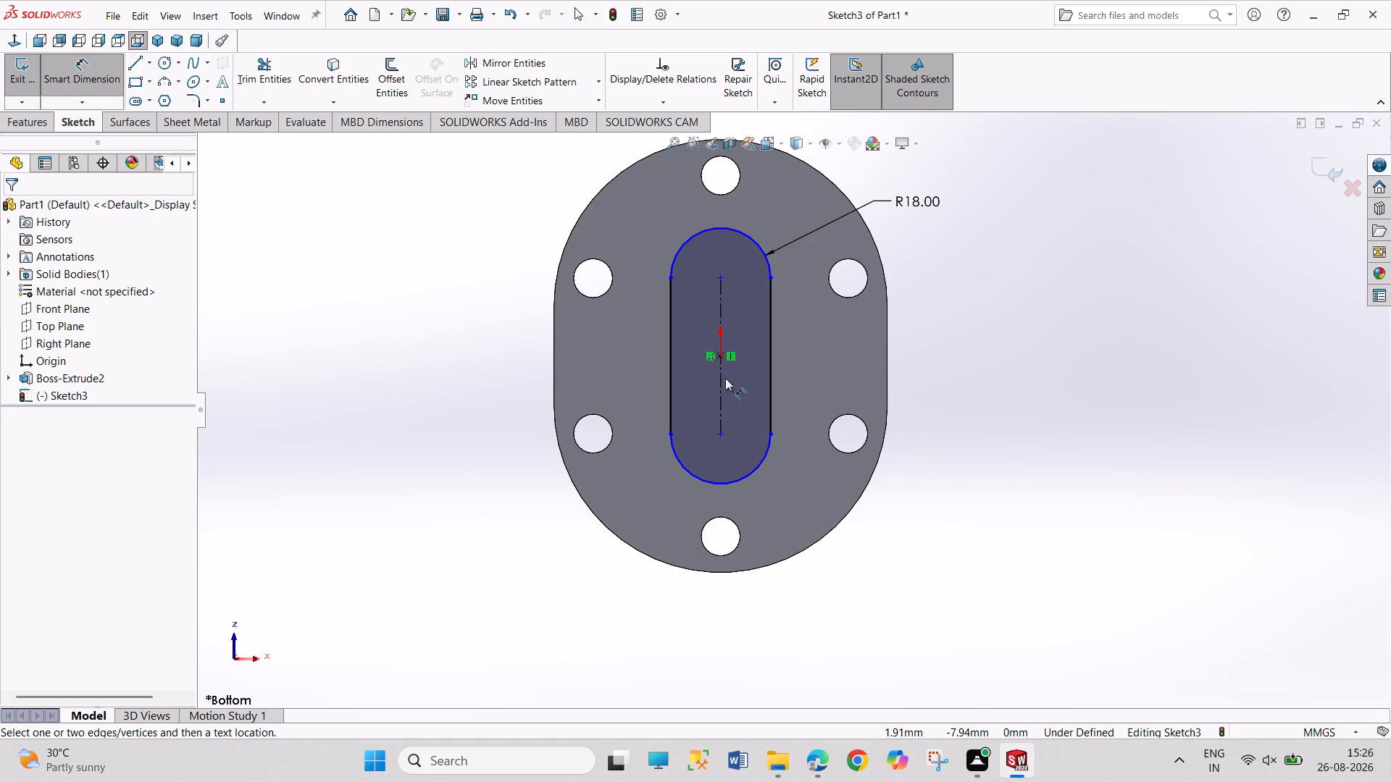
{"action": "left_click", "coordinate": [720, 377]}
{"action": "left_click", "coordinate": [934, 386]}
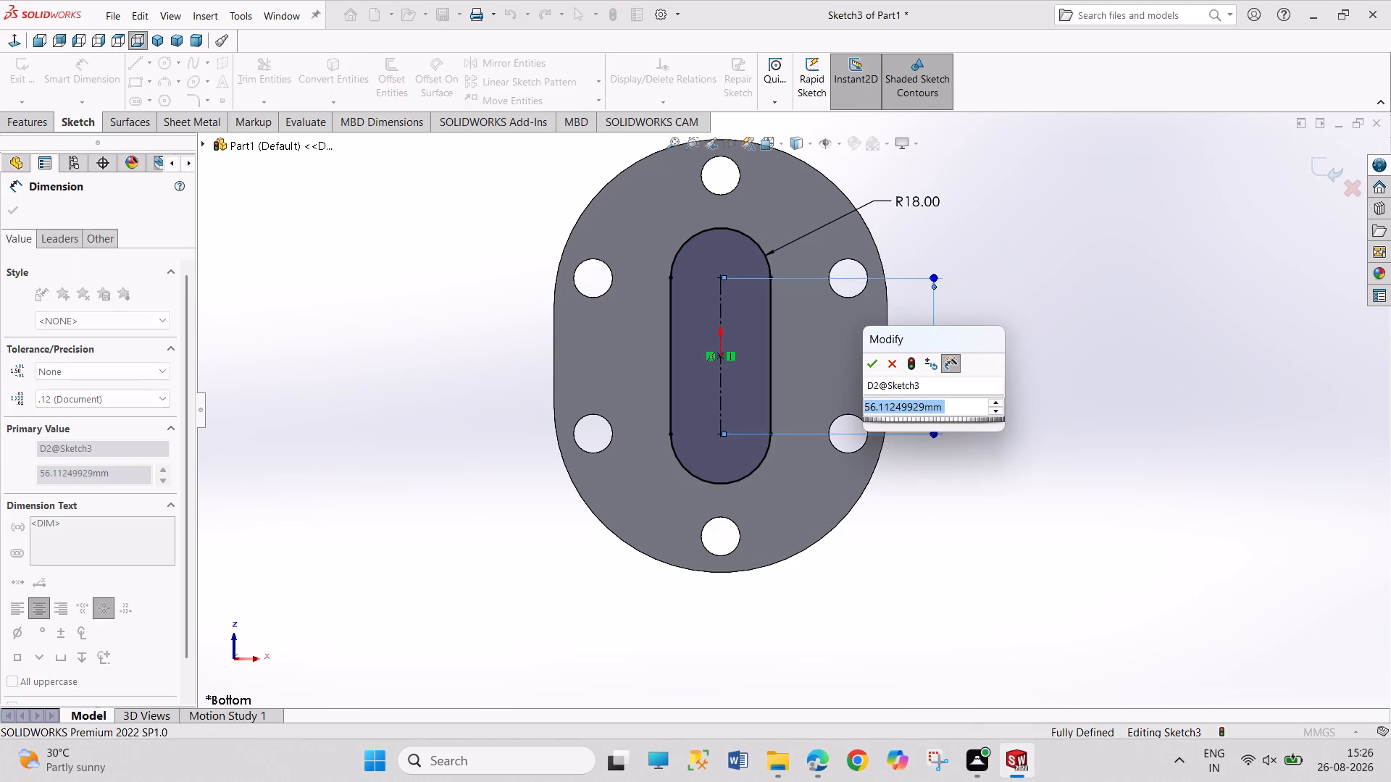
{"action": "type", "text": "36"}
{"action": "key", "text": "Return"}
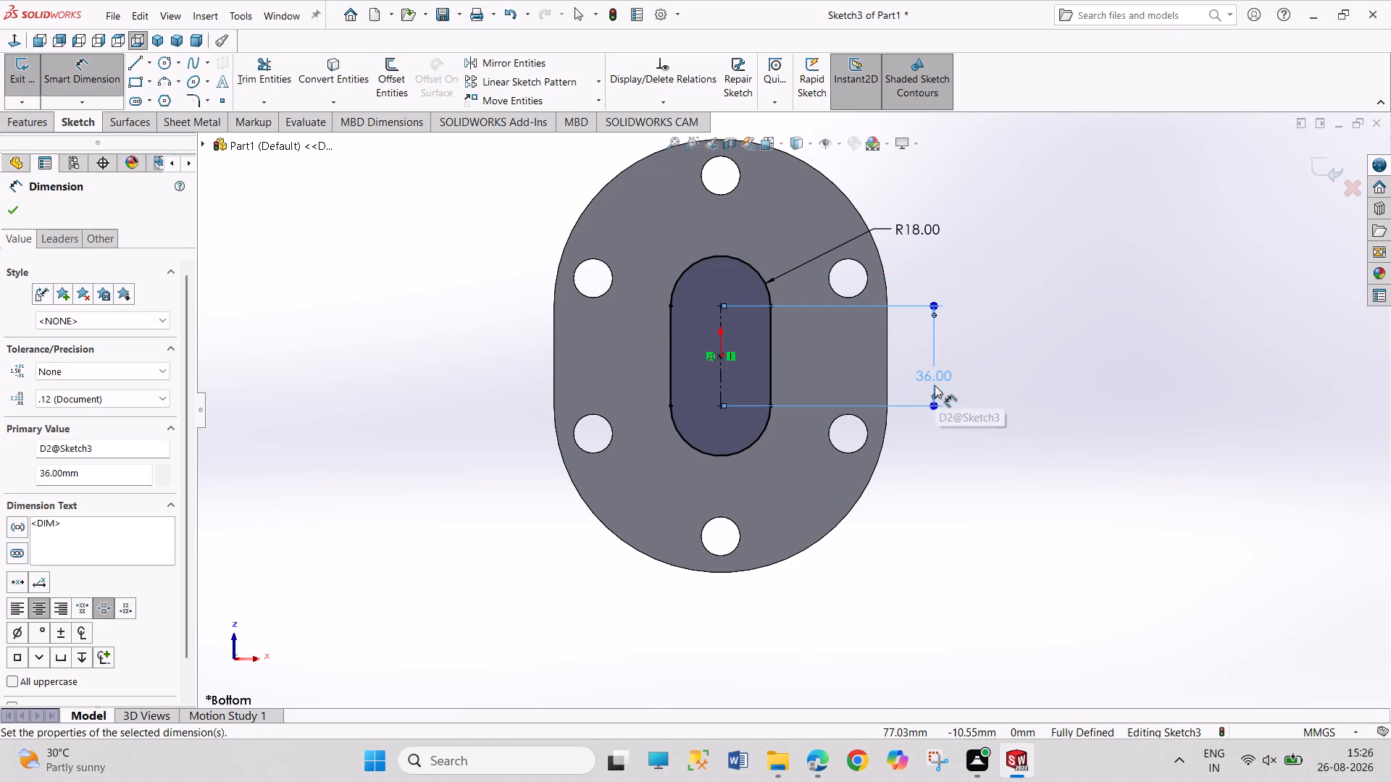
{"action": "right_click", "coordinate": [1041, 408]}
{"action": "left_click", "coordinate": [1081, 456]}
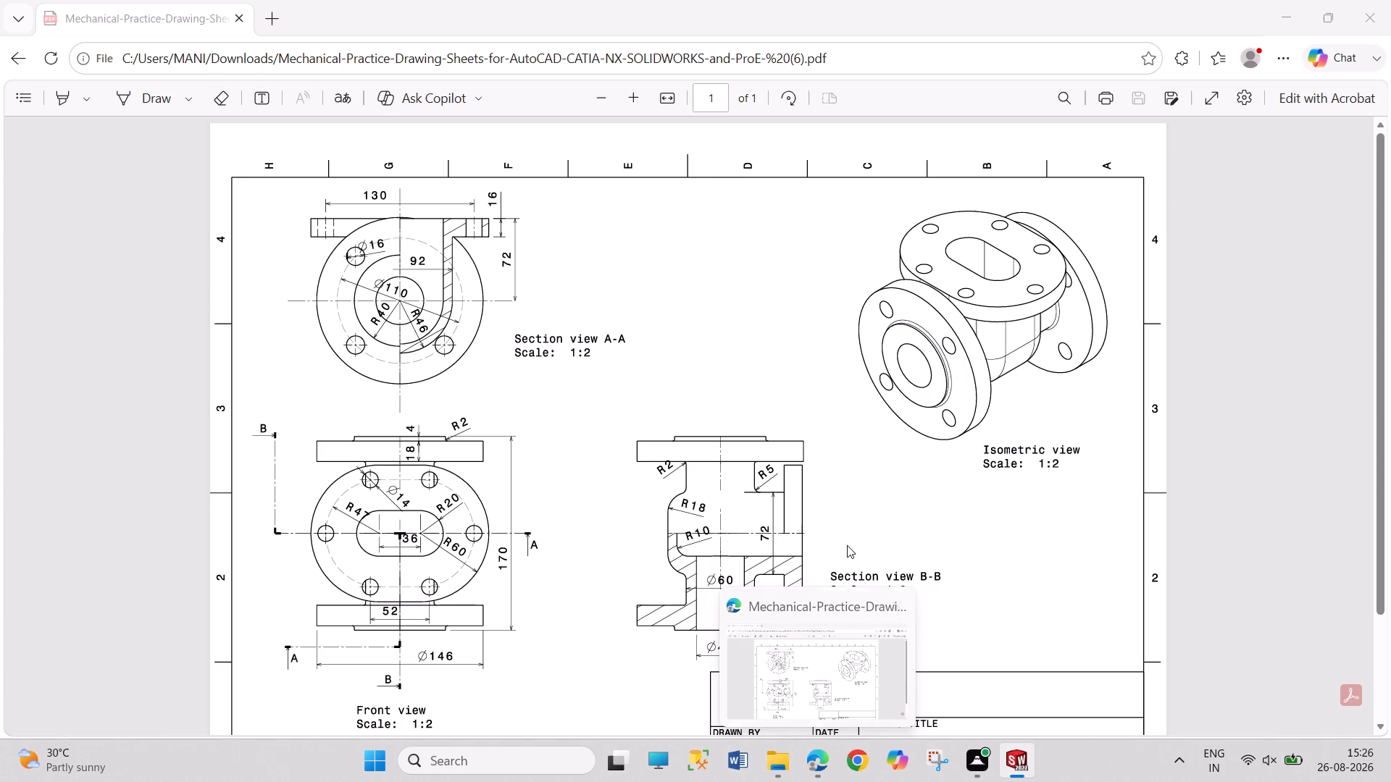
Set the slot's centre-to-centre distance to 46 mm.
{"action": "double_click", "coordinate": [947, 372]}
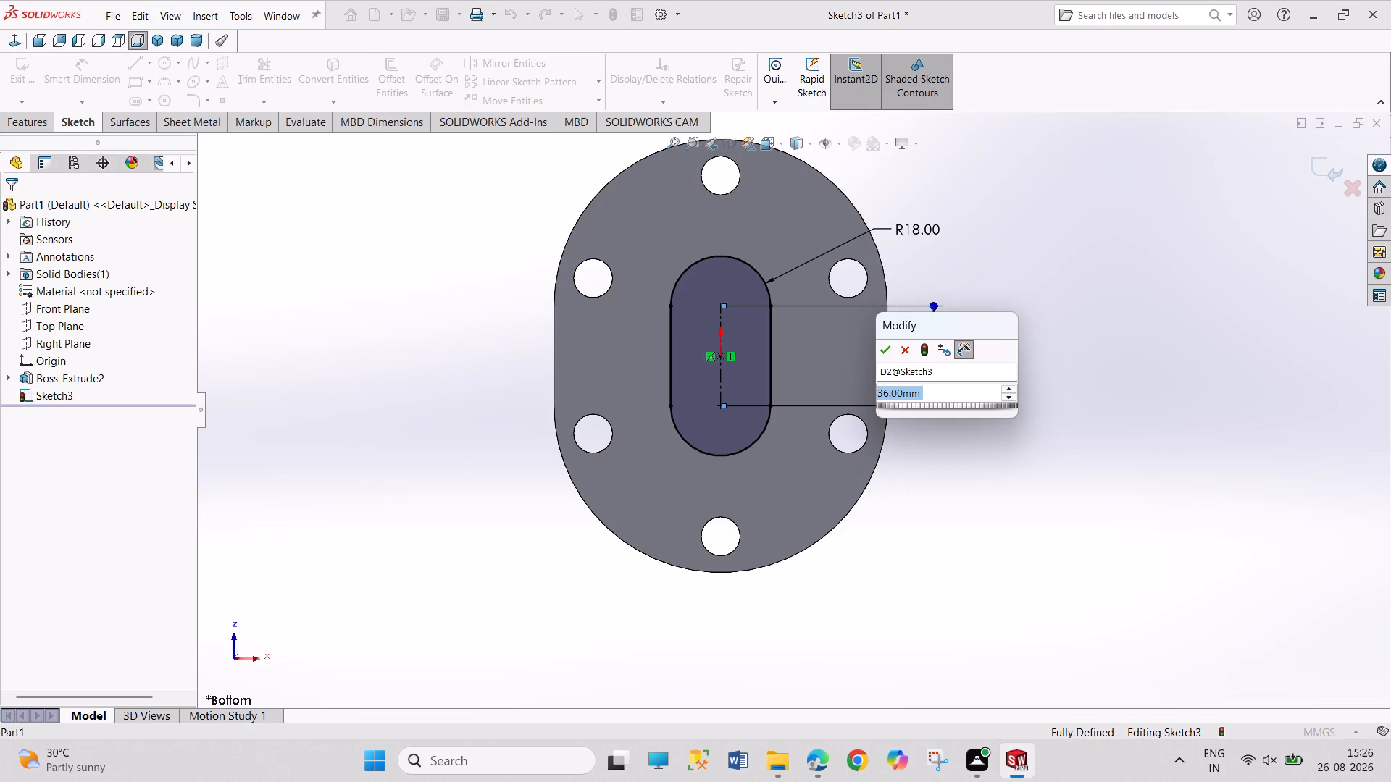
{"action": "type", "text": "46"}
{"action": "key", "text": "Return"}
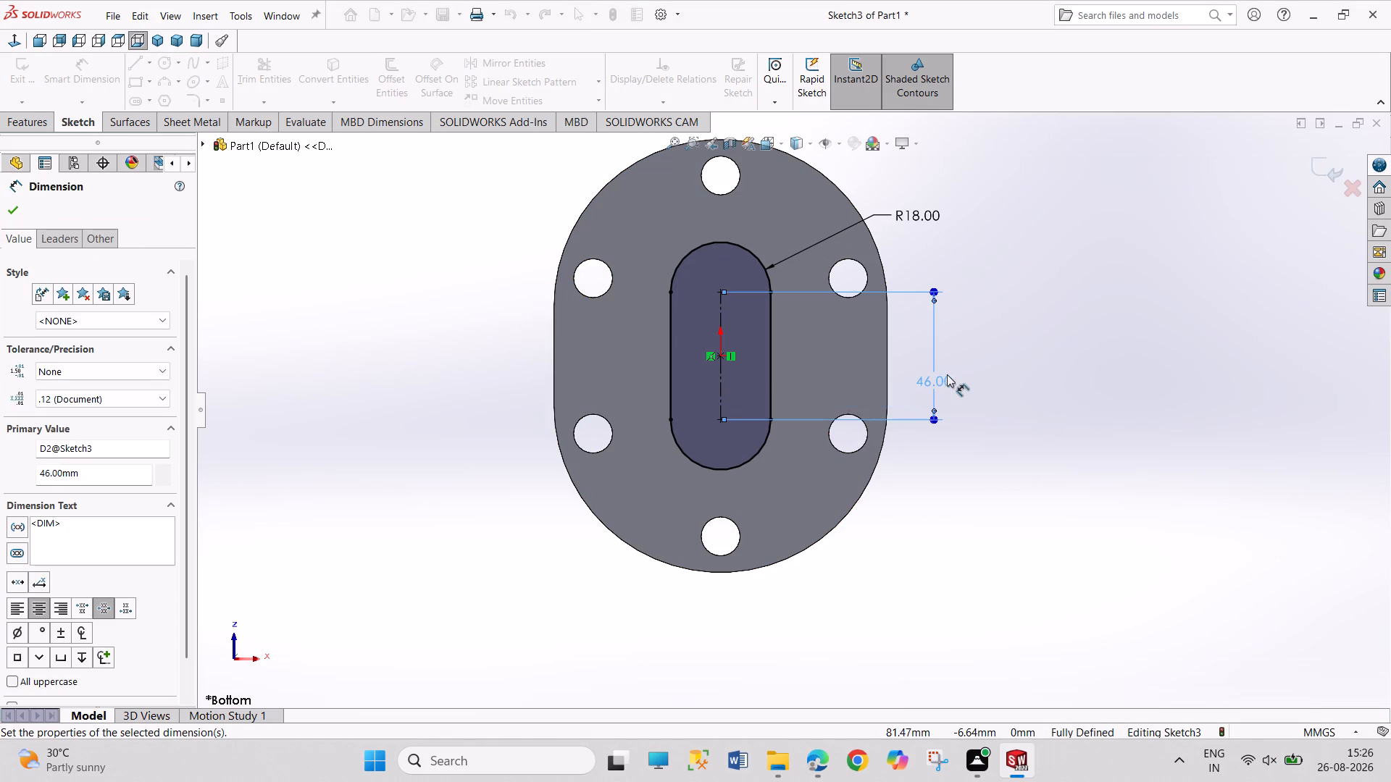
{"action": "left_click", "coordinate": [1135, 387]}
Set the slot's centre-to-centre distance to 36 mm.
{"action": "double_click", "coordinate": [943, 382]}
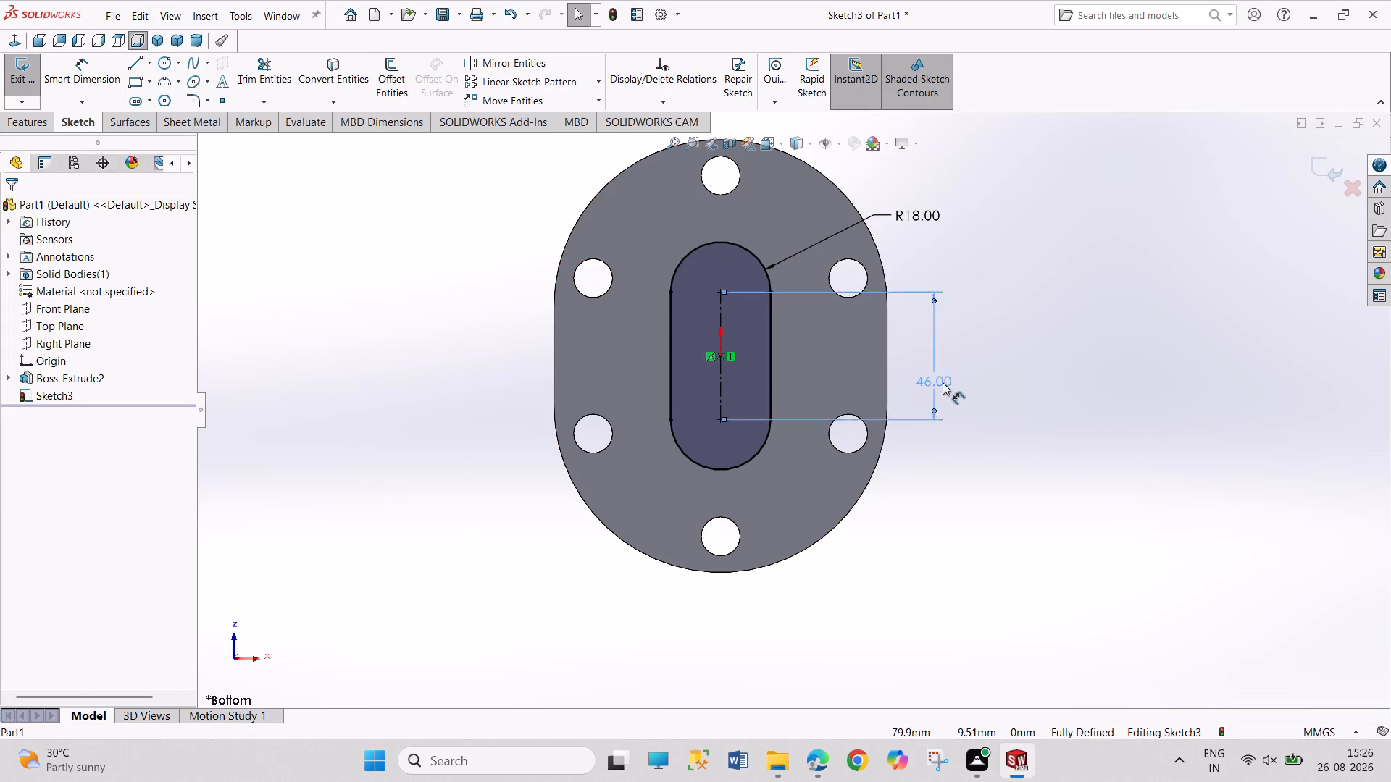
{"action": "type", "text": "36"}
{"action": "key", "text": "Return"}
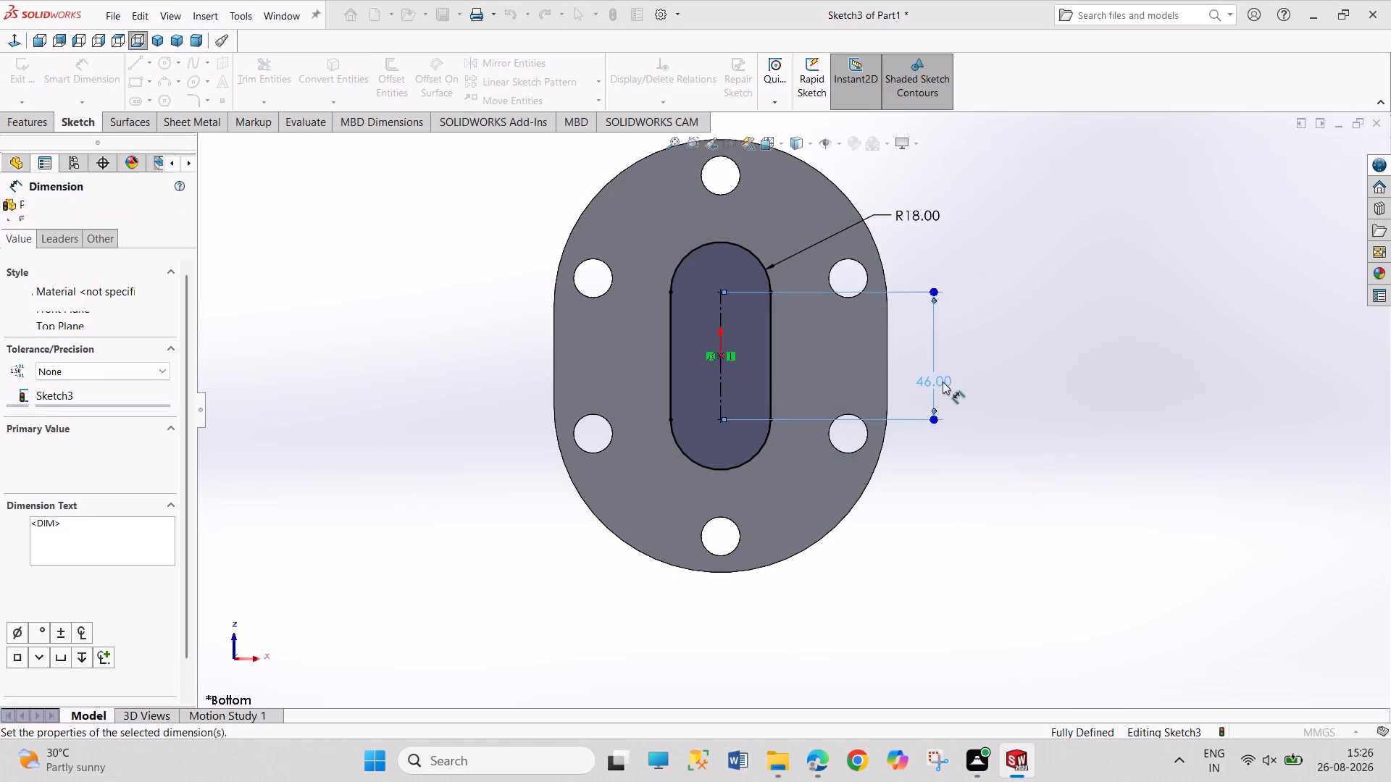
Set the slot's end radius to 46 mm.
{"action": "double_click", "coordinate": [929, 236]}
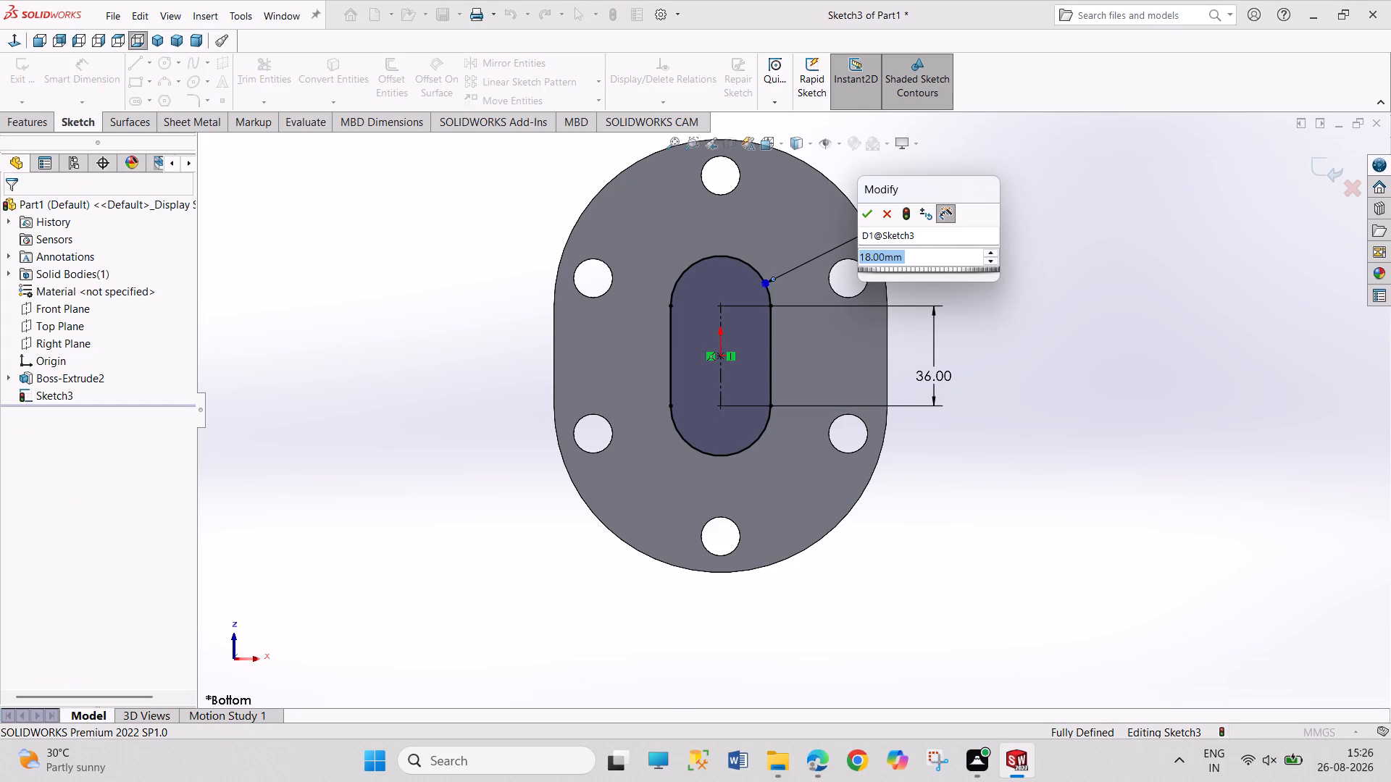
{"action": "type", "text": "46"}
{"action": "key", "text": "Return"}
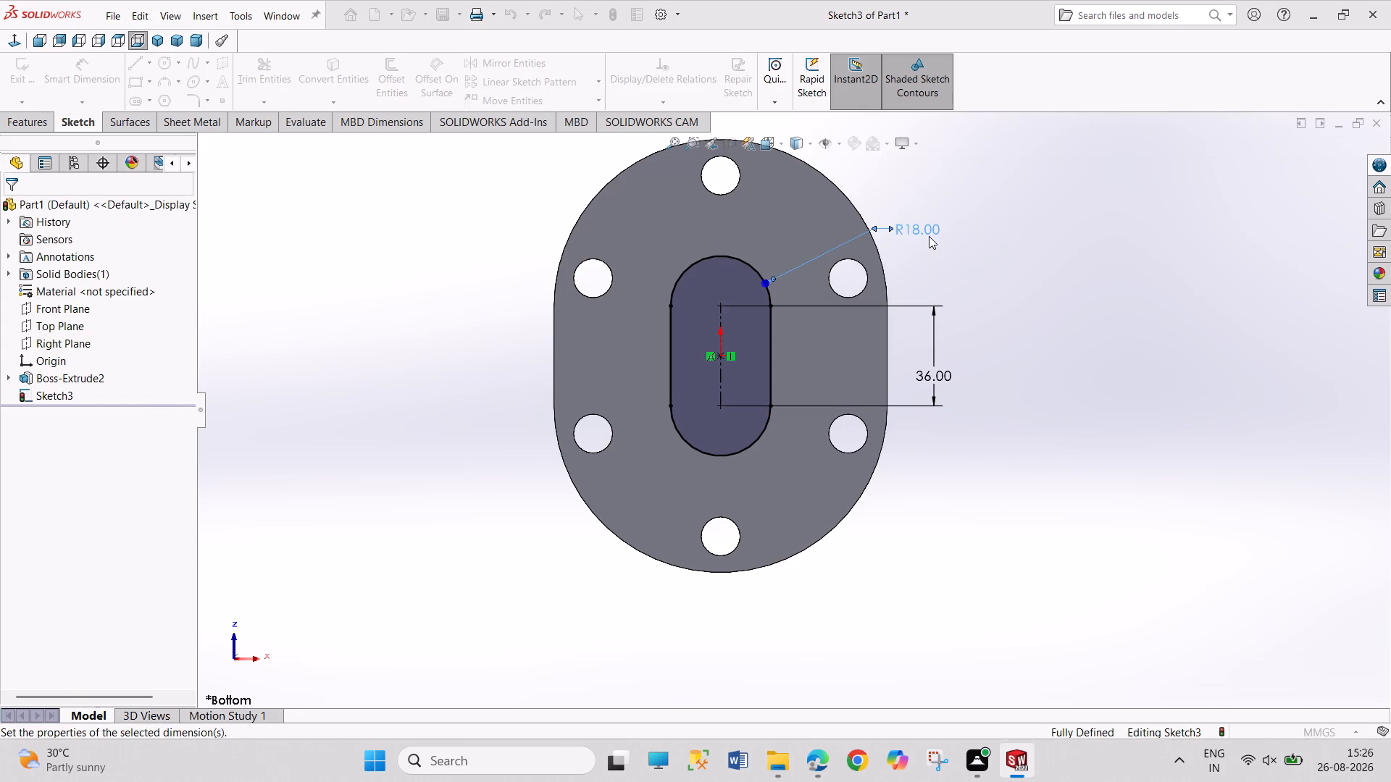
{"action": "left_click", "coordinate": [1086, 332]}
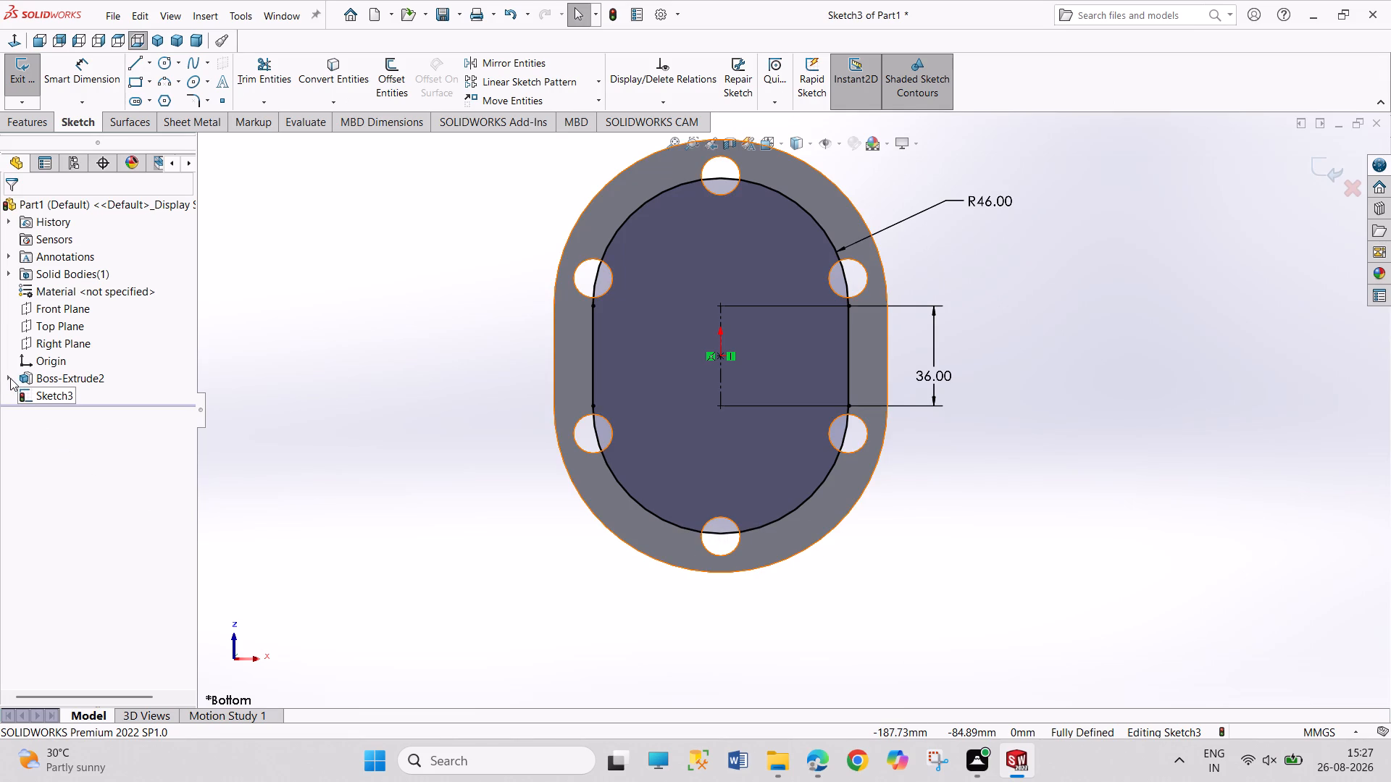
Open the flange plate's profile sketch to review its dimensions, and return to editing the slot sketch.
{"action": "left_click", "coordinate": [10, 378]}
{"action": "left_click", "coordinate": [54, 395]}
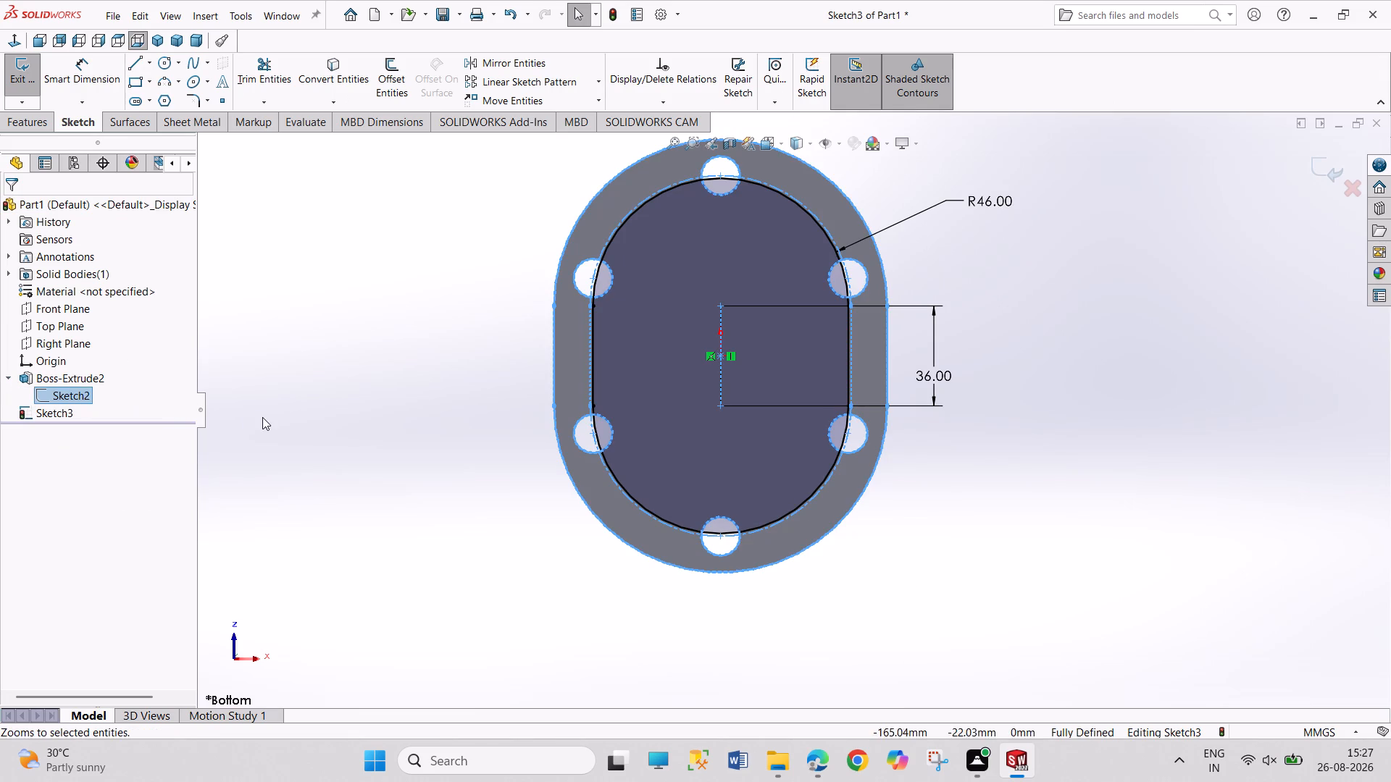
{"action": "left_click", "coordinate": [262, 417]}
{"action": "left_click", "coordinate": [27, 65]}
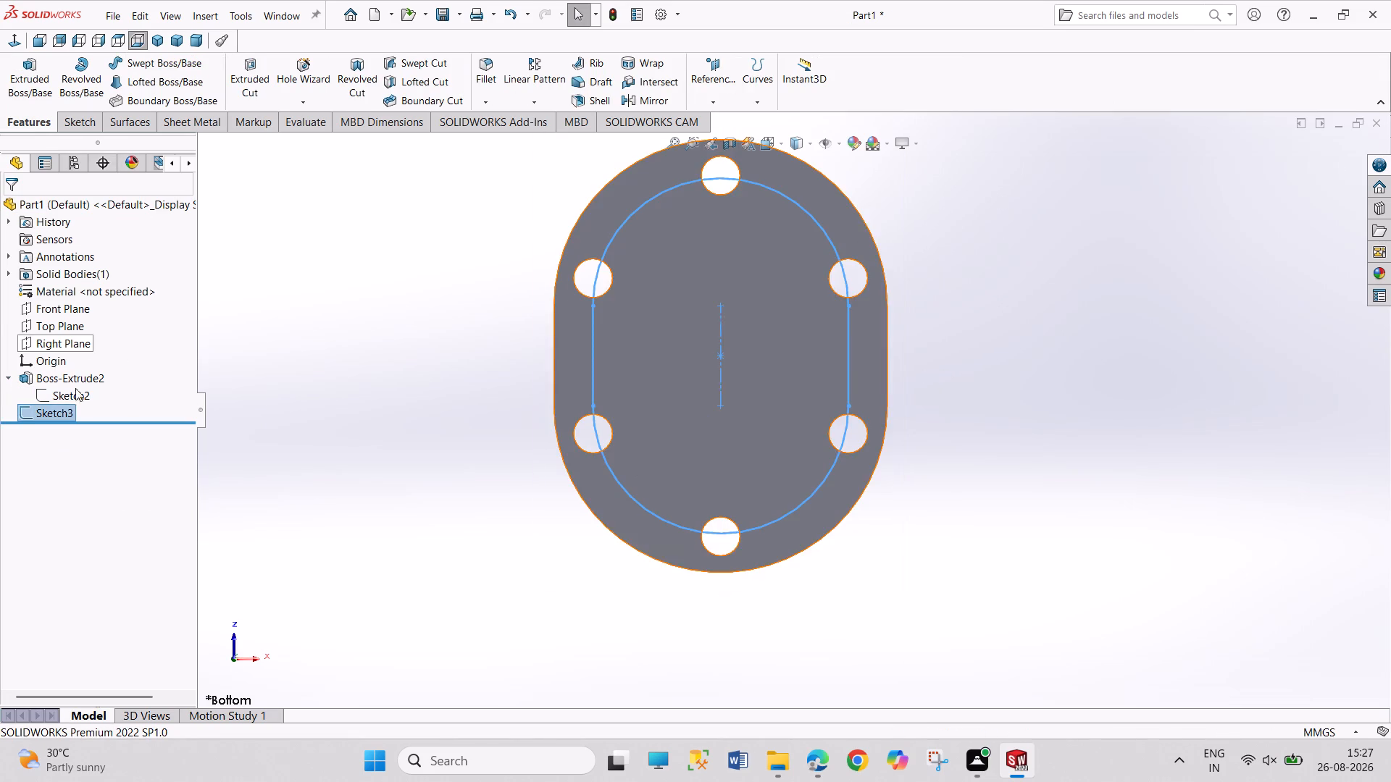
{"action": "left_click", "coordinate": [75, 392]}
{"action": "left_click", "coordinate": [86, 354]}
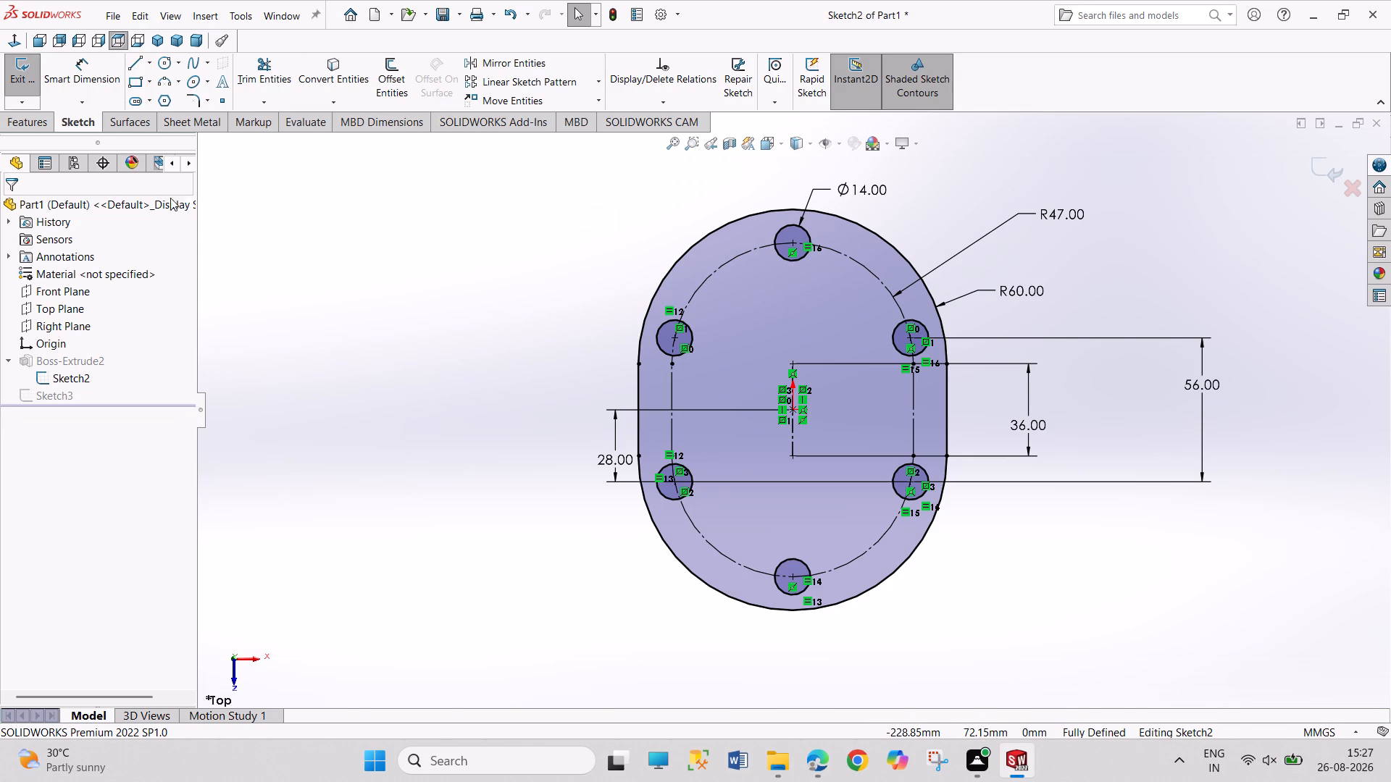
{"action": "left_click", "coordinate": [20, 85]}
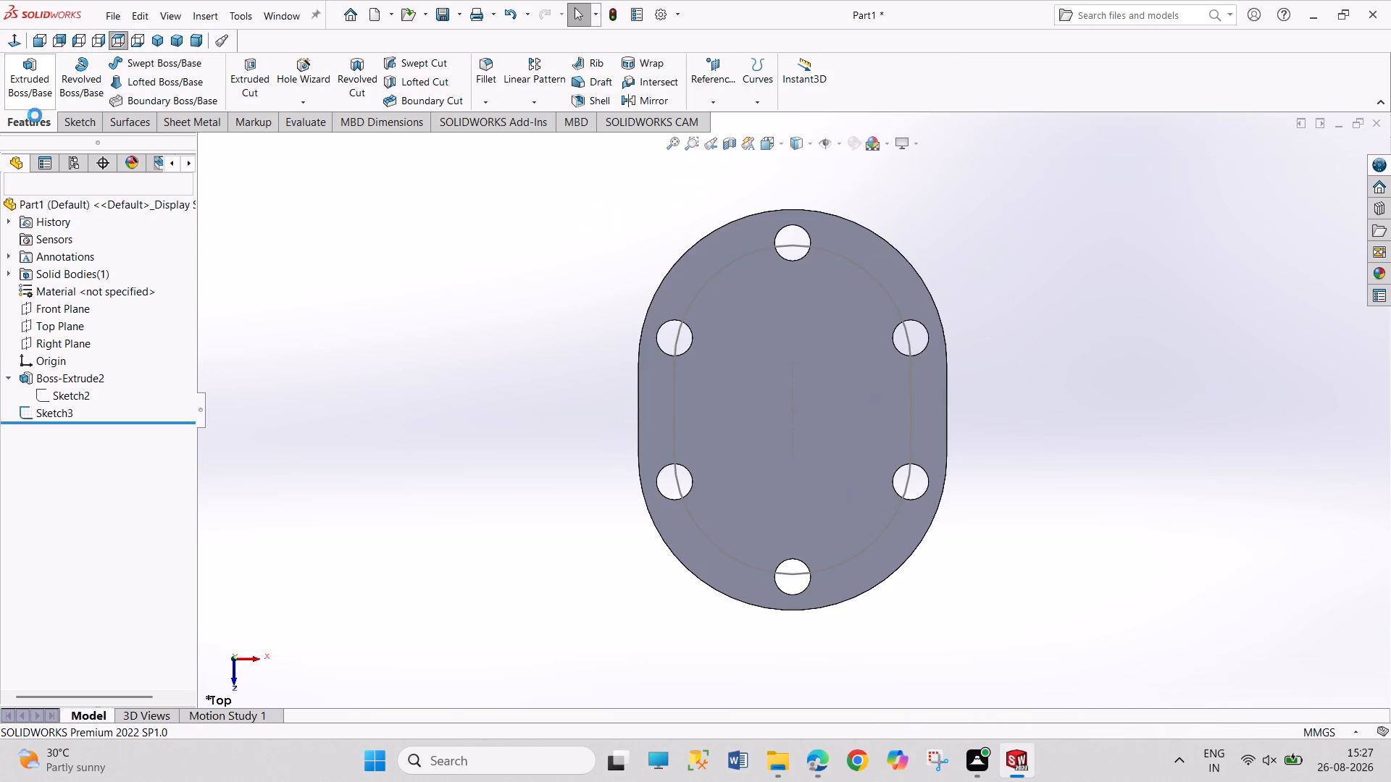
{"action": "left_click", "coordinate": [66, 412]}
{"action": "left_click", "coordinate": [78, 369]}
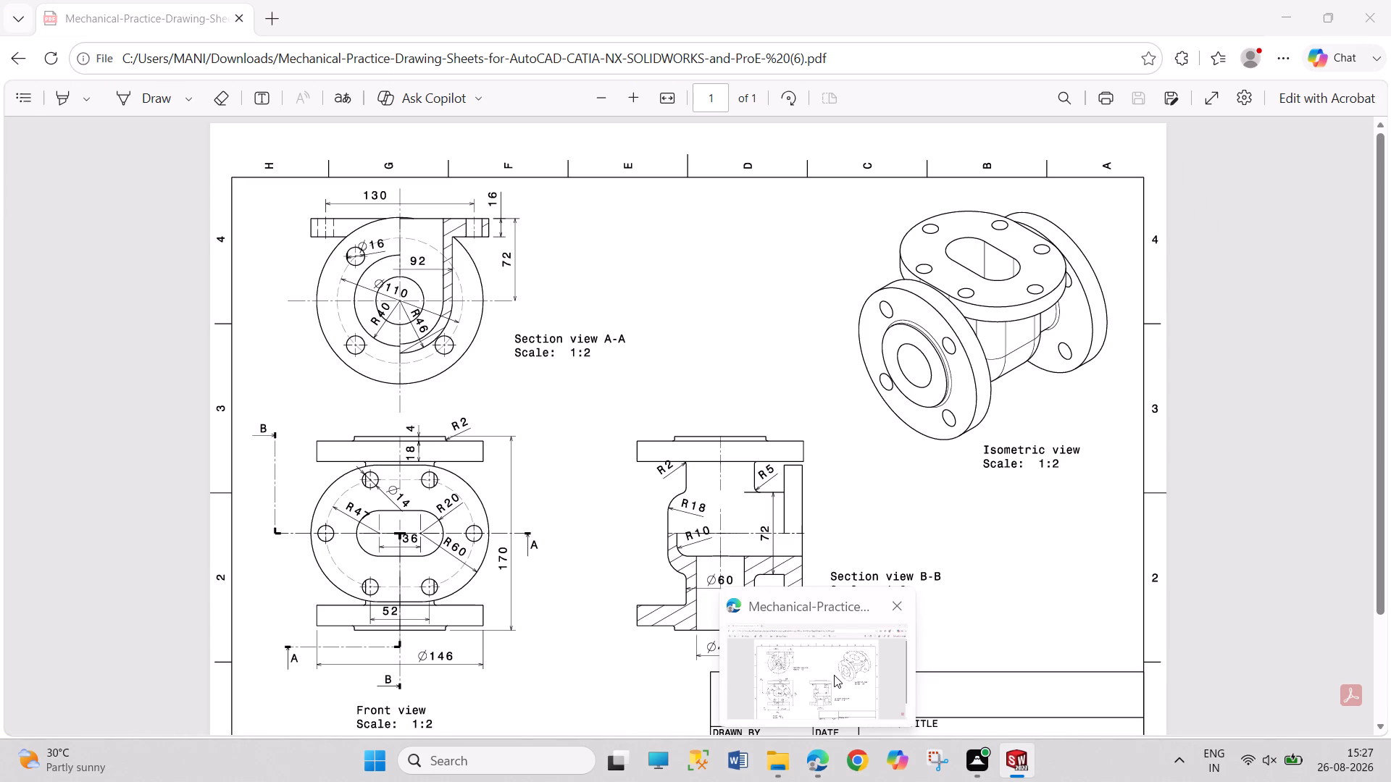
Consult the PDF drawing and set the slot's end radius to 18 mm.
{"action": "left_click", "coordinate": [834, 675]}
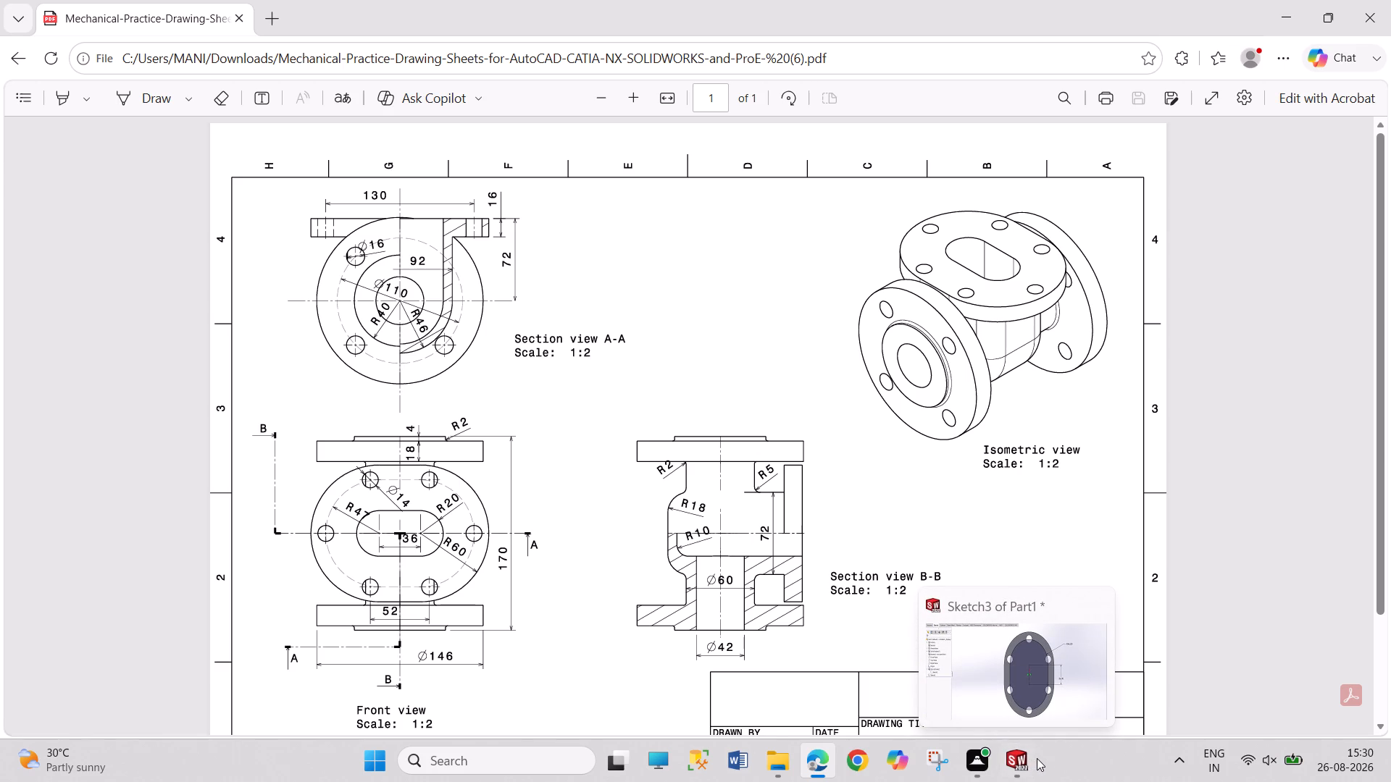
{"action": "left_click", "coordinate": [1029, 766]}
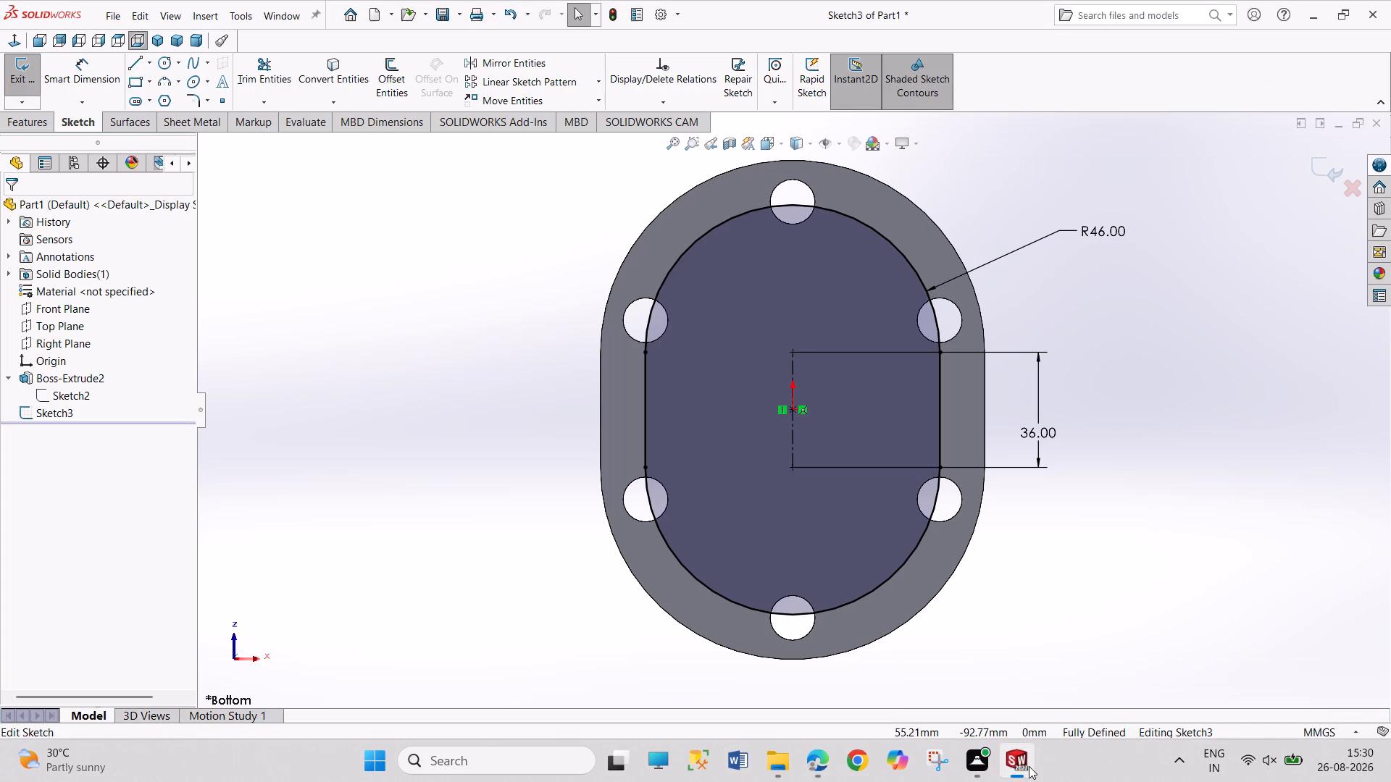
{"action": "double_click", "coordinate": [1094, 237]}
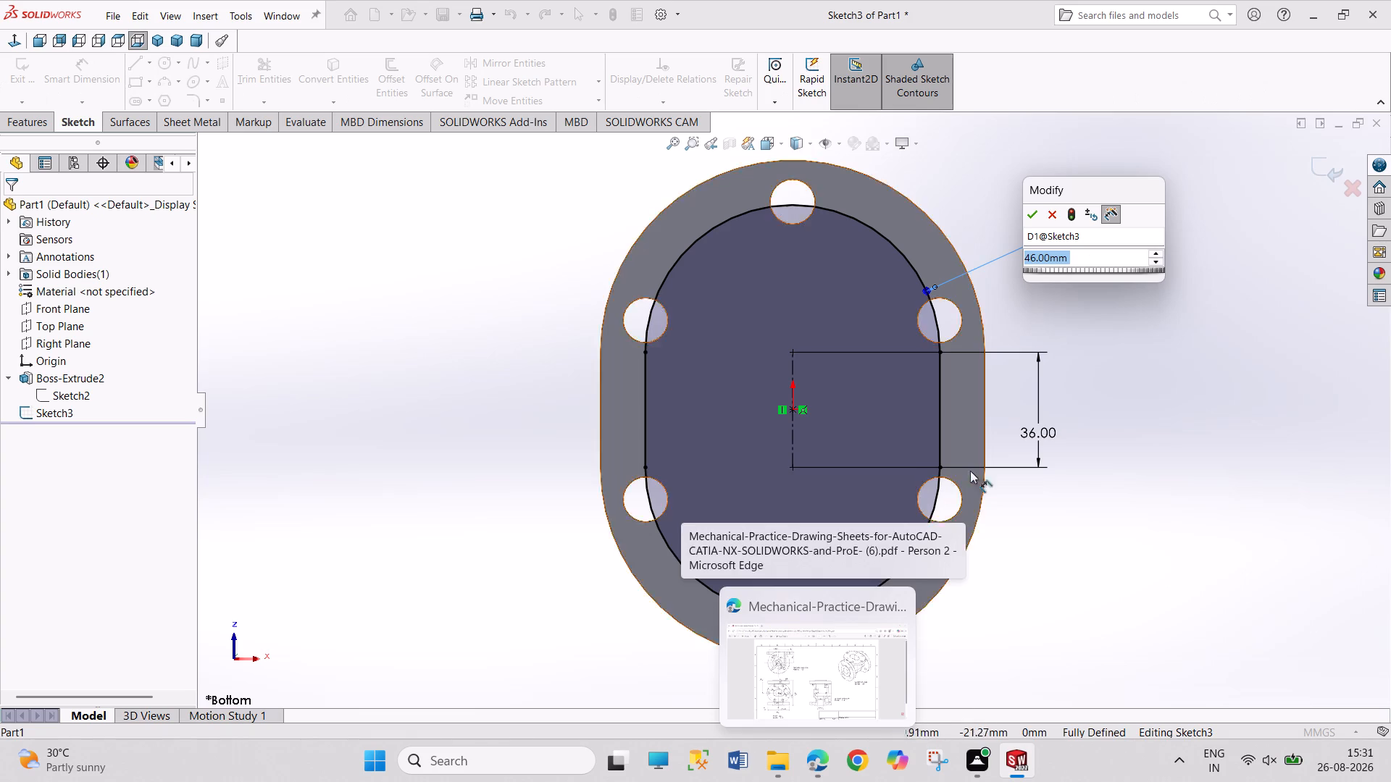
{"action": "left_click", "coordinate": [1035, 219]}
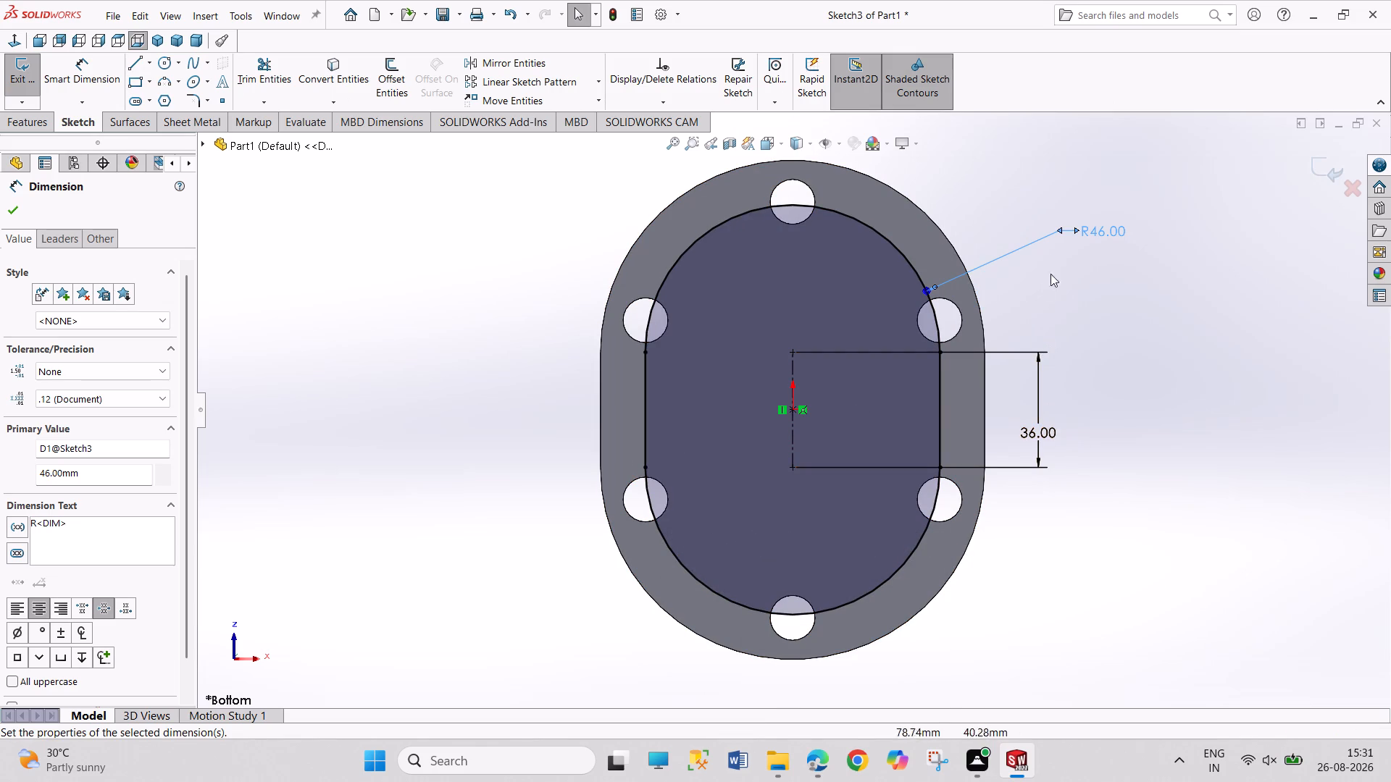
{"action": "double_click", "coordinate": [1086, 237]}
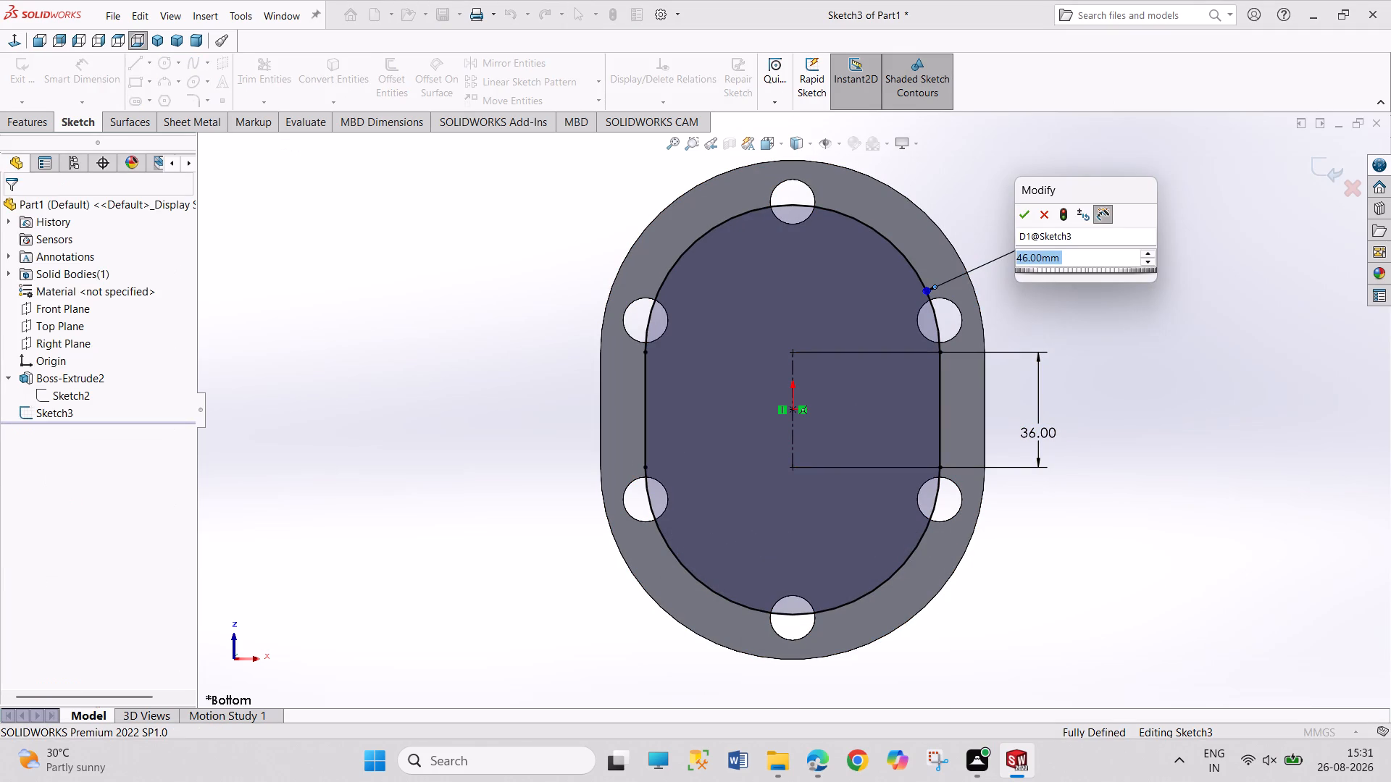
{"action": "type", "text": "18"}
{"action": "key", "text": "Return"}
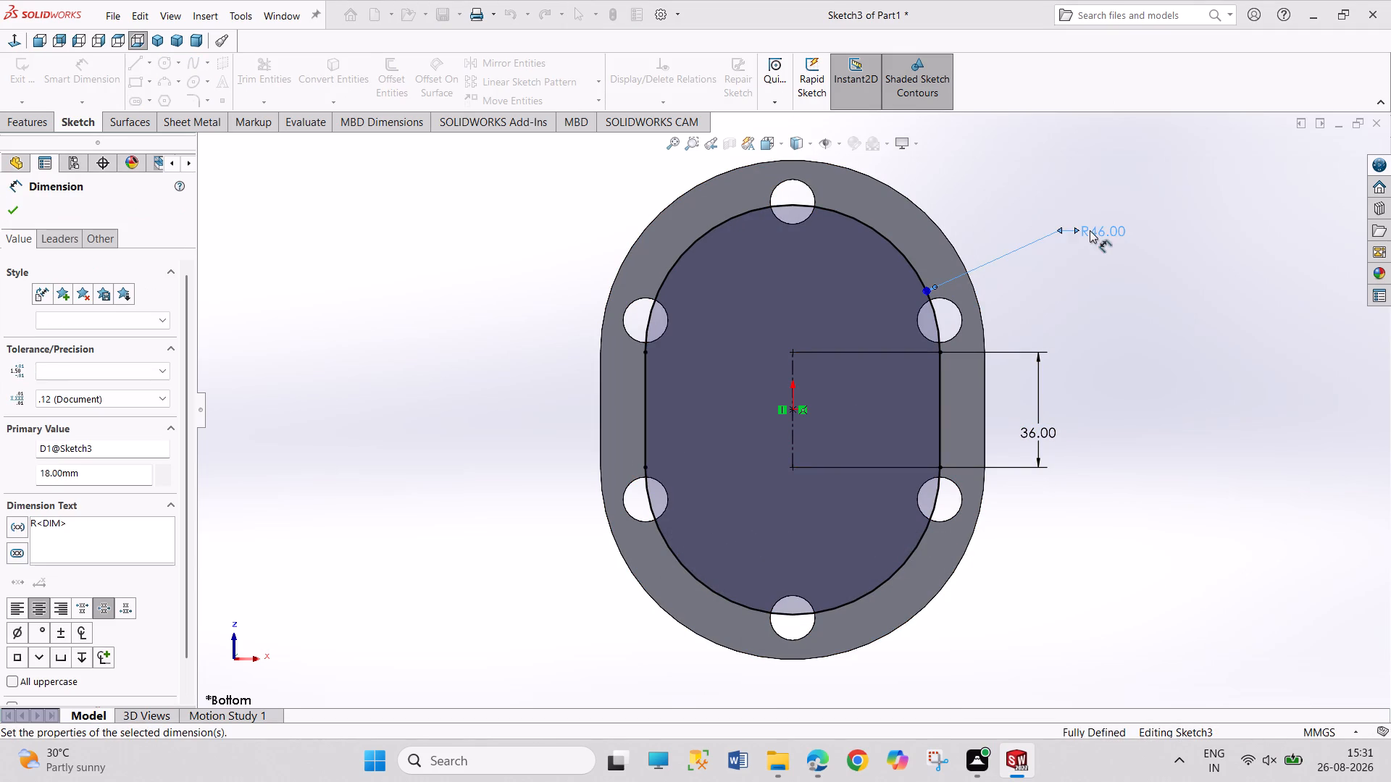
{"action": "right_click", "coordinate": [1137, 319]}
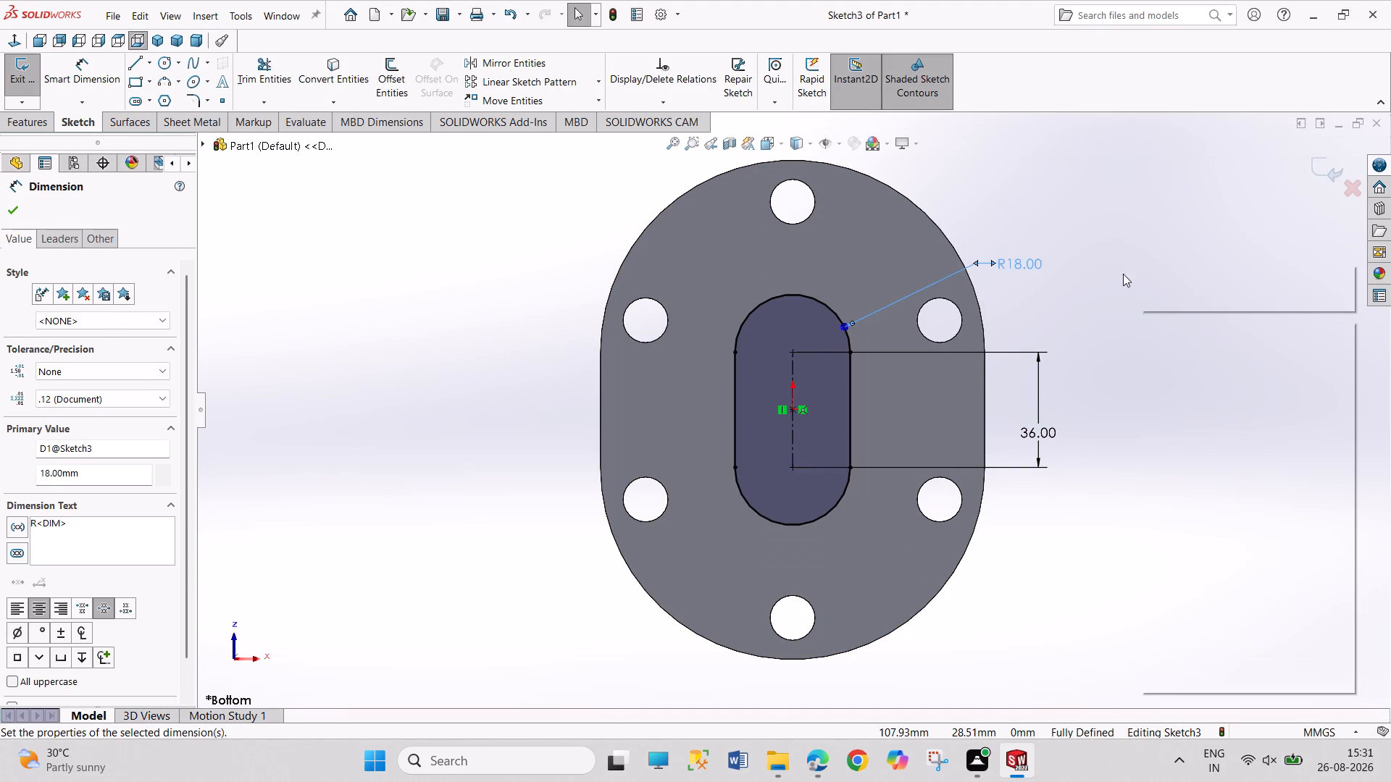
{"action": "left_click", "coordinate": [1095, 211]}
Examine the PDF drawing's front and section views against the slot sketch, and return to the part facing the sketch plane.
{"action": "middle_click_drag", "start_coordinate": [1108, 301], "coordinate": [1025, 309]}
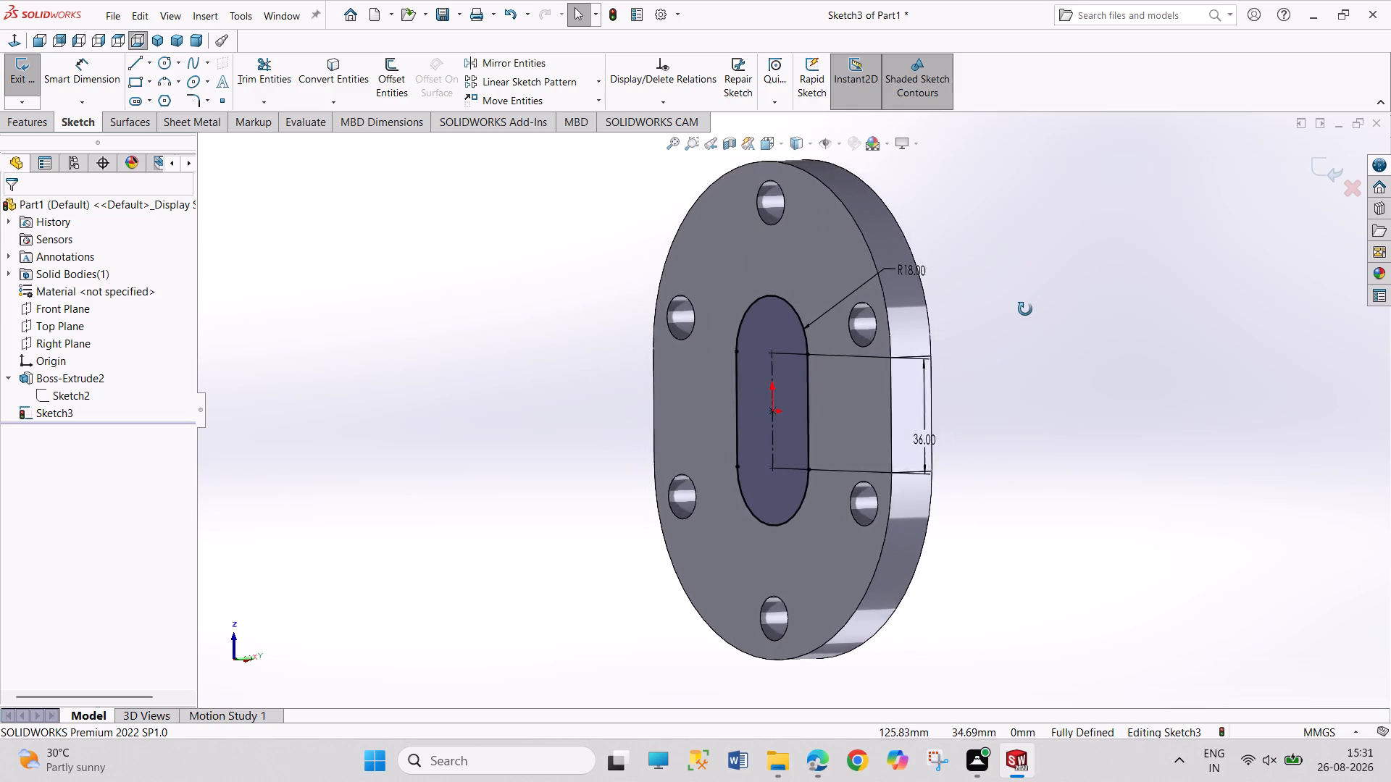
{"action": "middle_click_drag", "start_coordinate": [1025, 309], "coordinate": [1017, 310]}
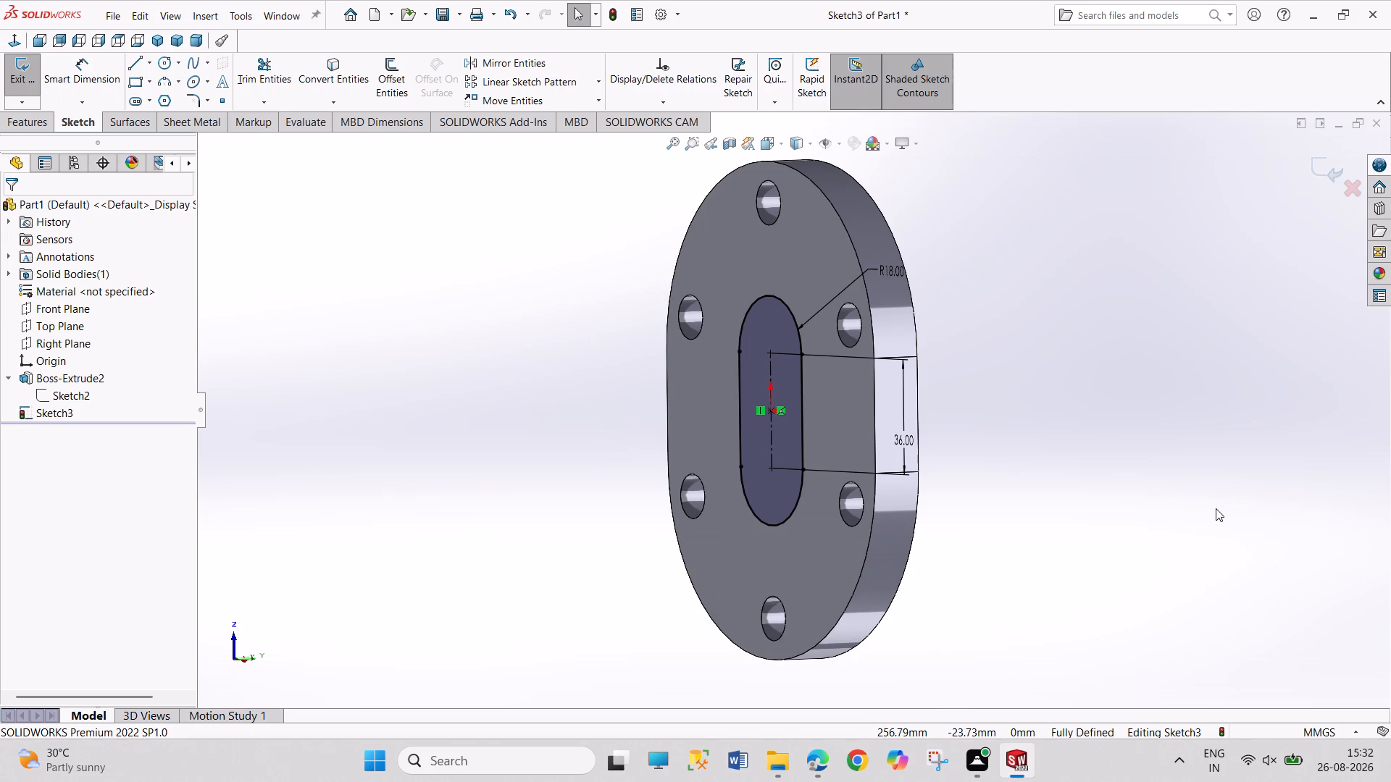
{"action": "left_click", "coordinate": [822, 774]}
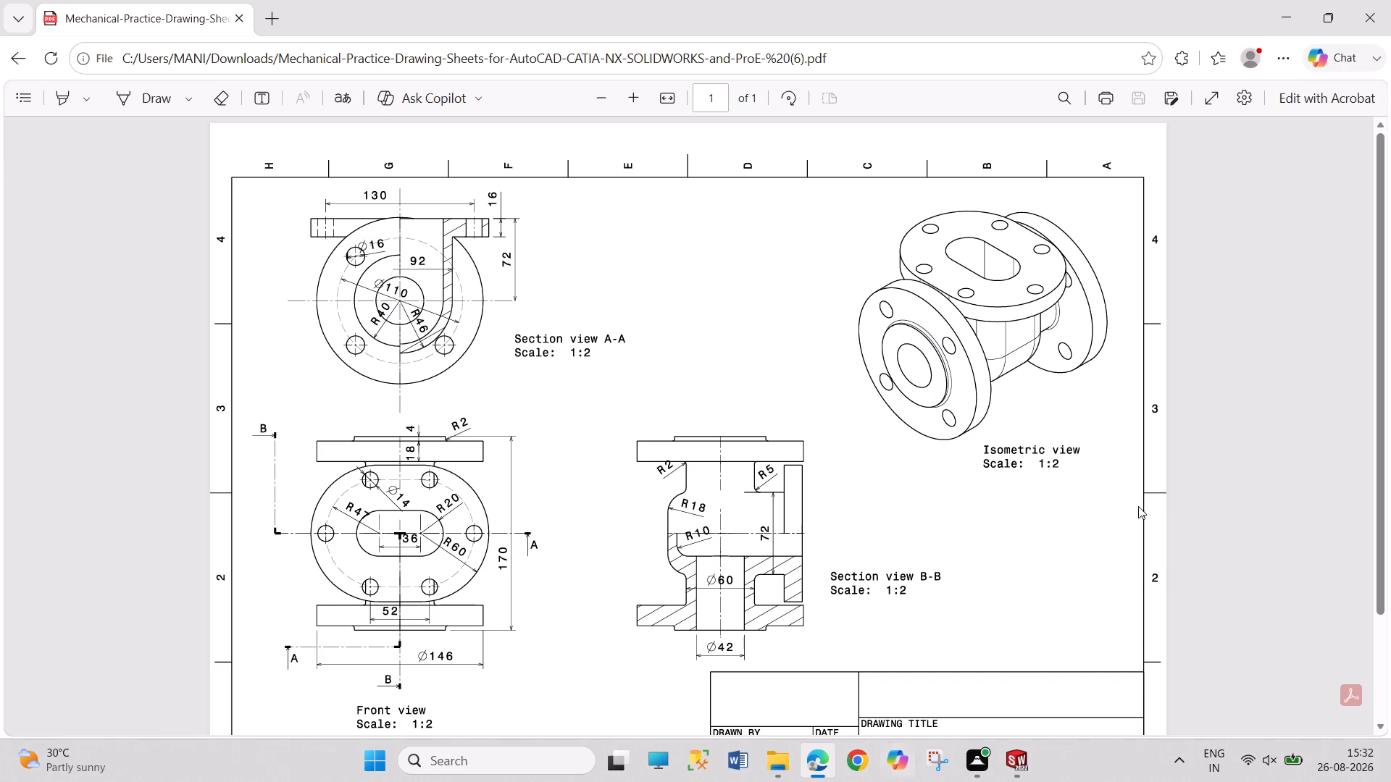
{"action": "left_click", "coordinate": [1019, 758]}
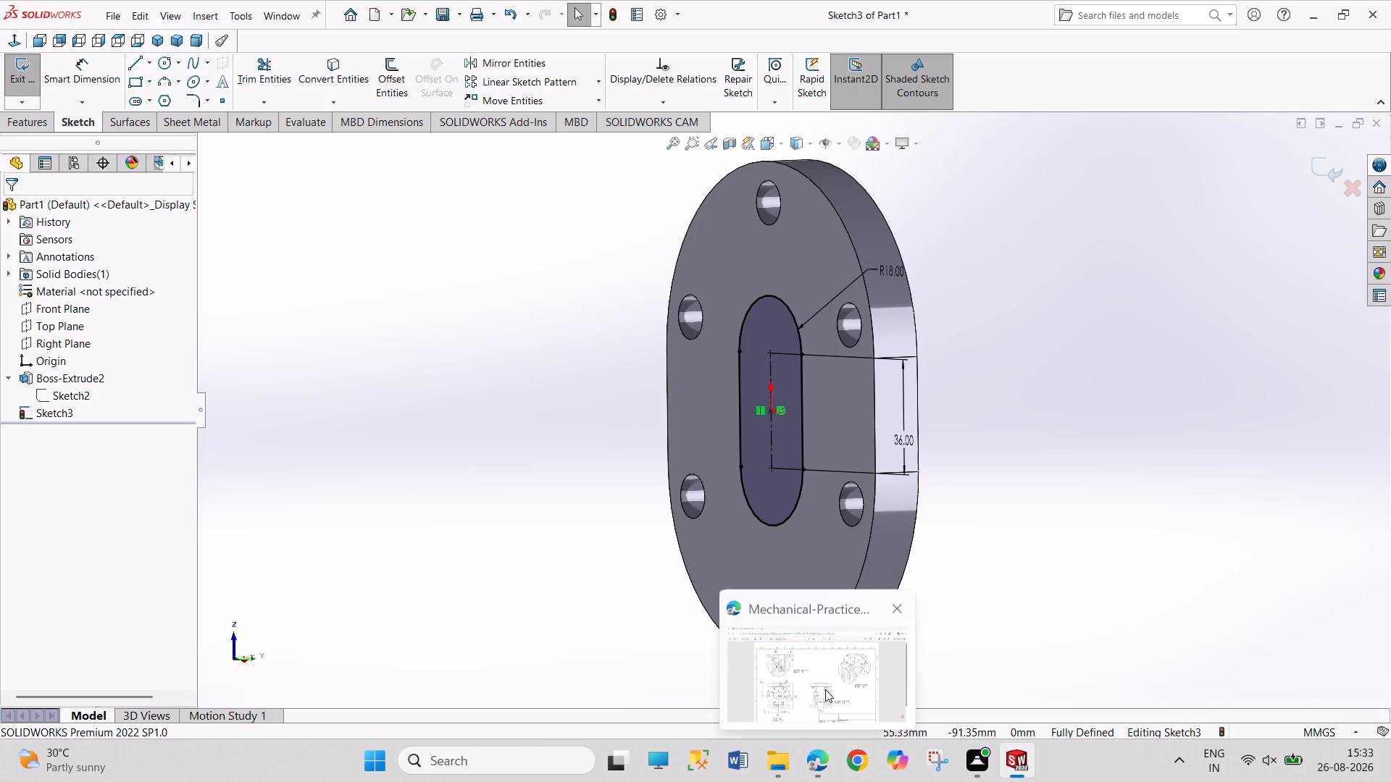
{"action": "left_click", "coordinate": [828, 665]}
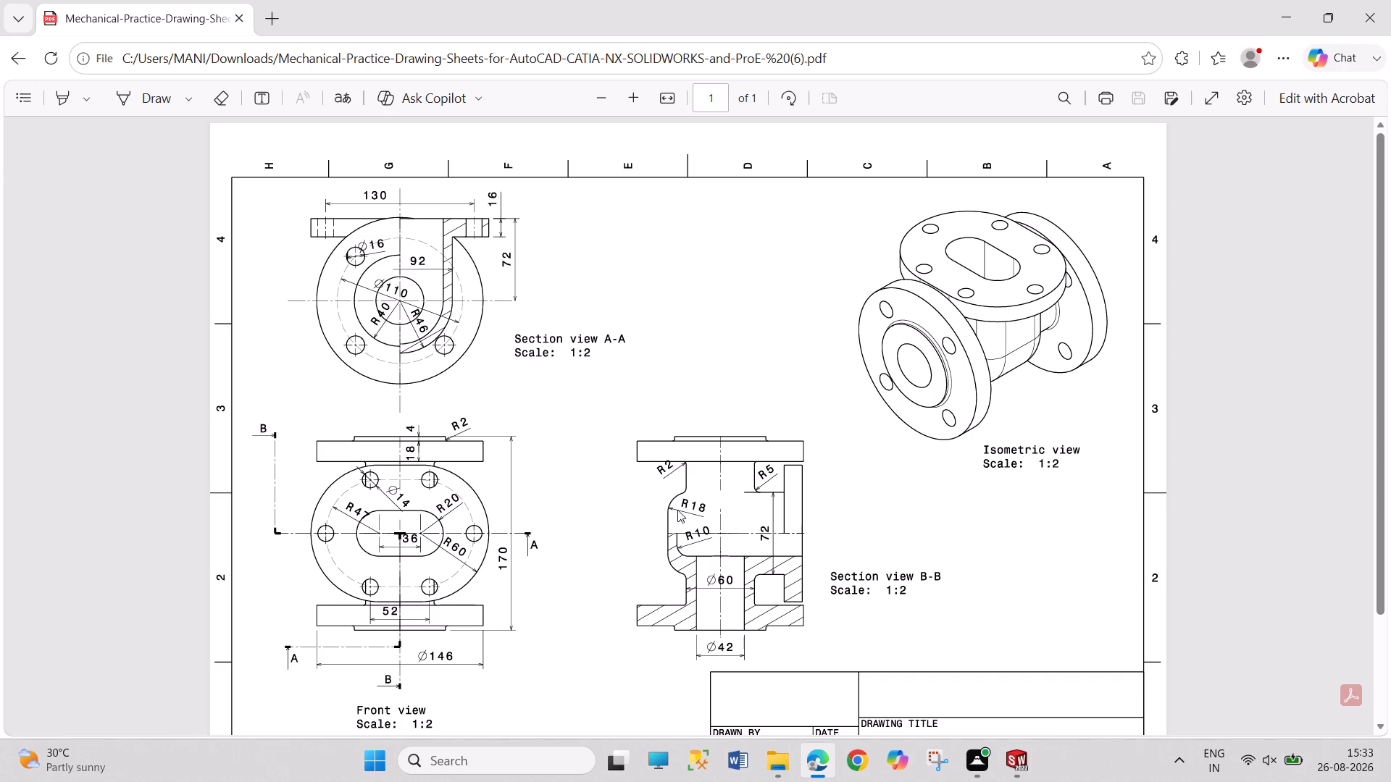
{"action": "left_click", "coordinate": [1032, 754]}
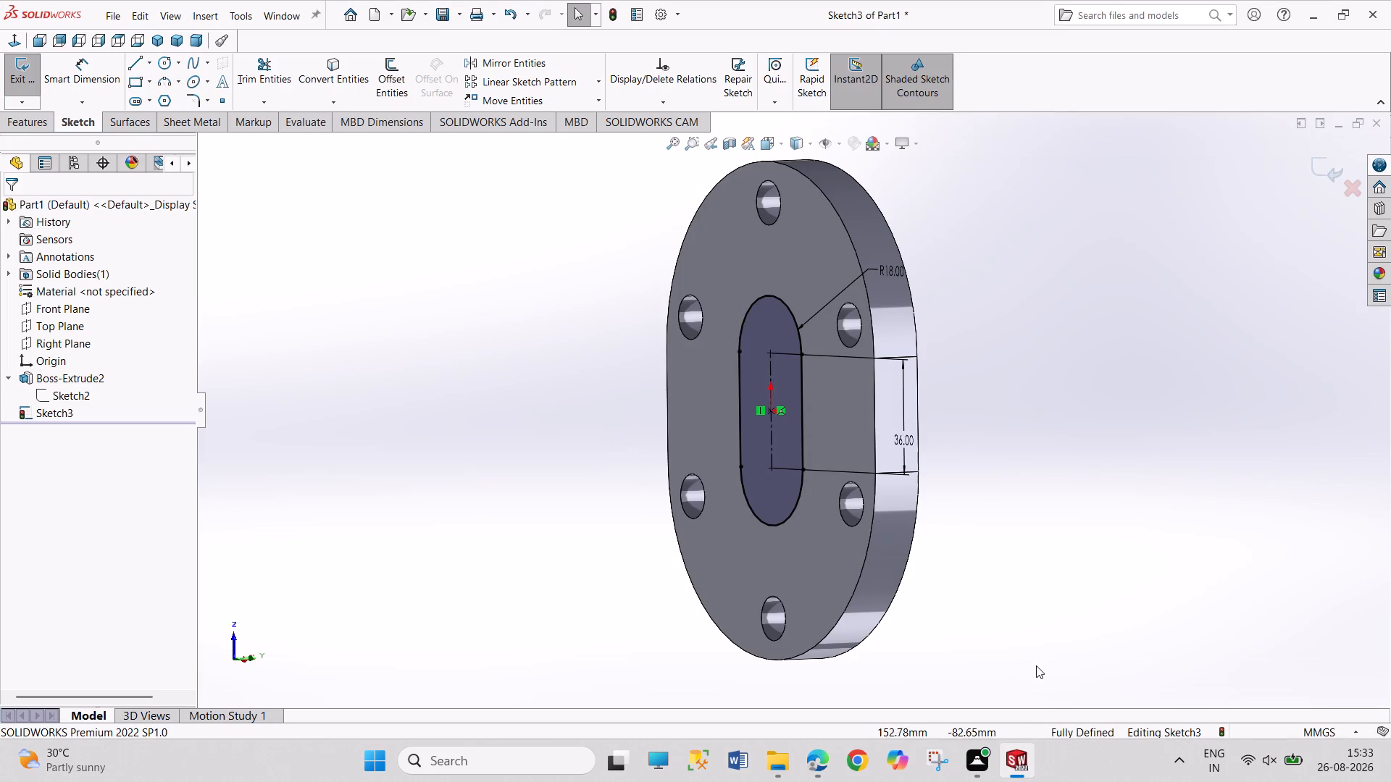
{"action": "middle_click_drag", "start_coordinate": [1013, 623], "coordinate": [1037, 621]}
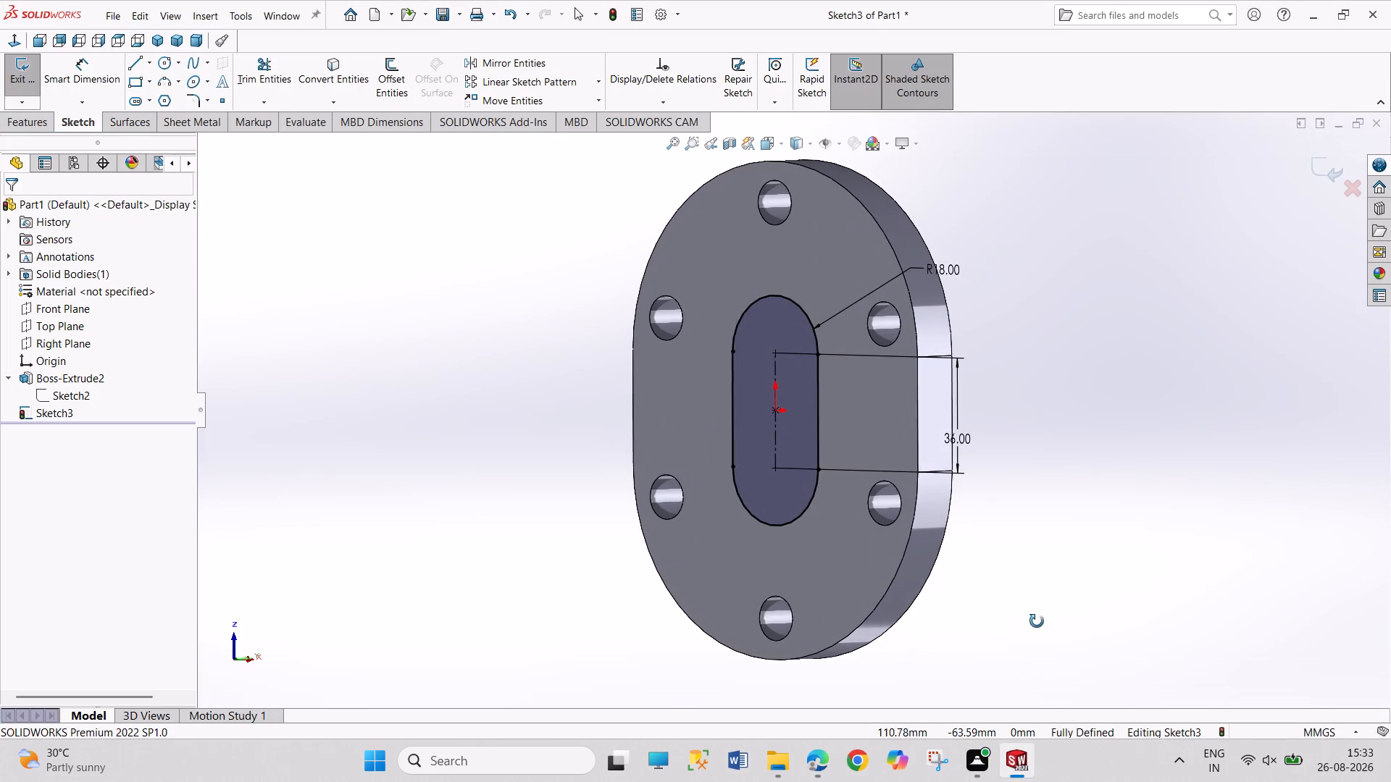
{"action": "middle_click_drag", "start_coordinate": [1037, 621], "coordinate": [1036, 621]}
{"action": "left_click", "coordinate": [13, 38]}
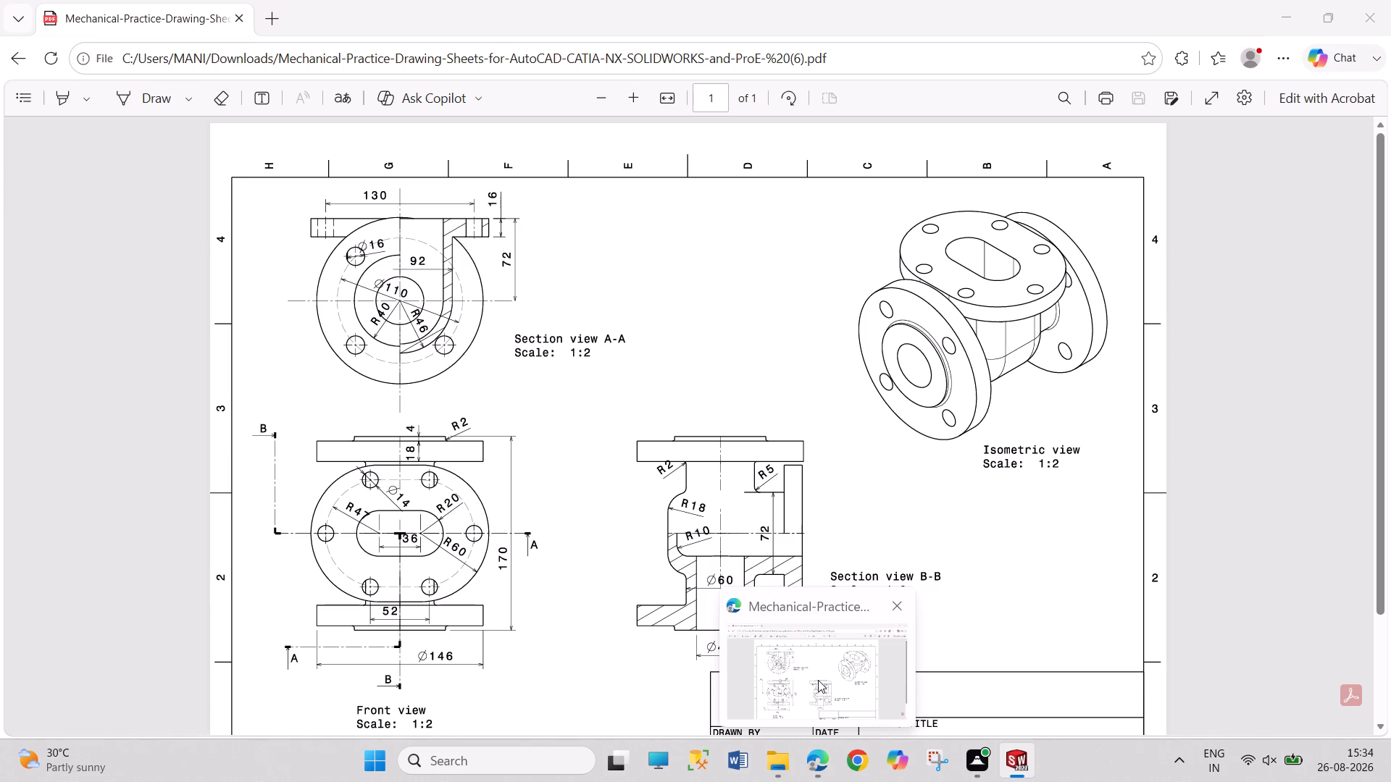
{"action": "left_click", "coordinate": [818, 680]}
{"action": "scroll", "coordinate": [818, 680], "scroll_direction": "down", "scroll_amount": 2}
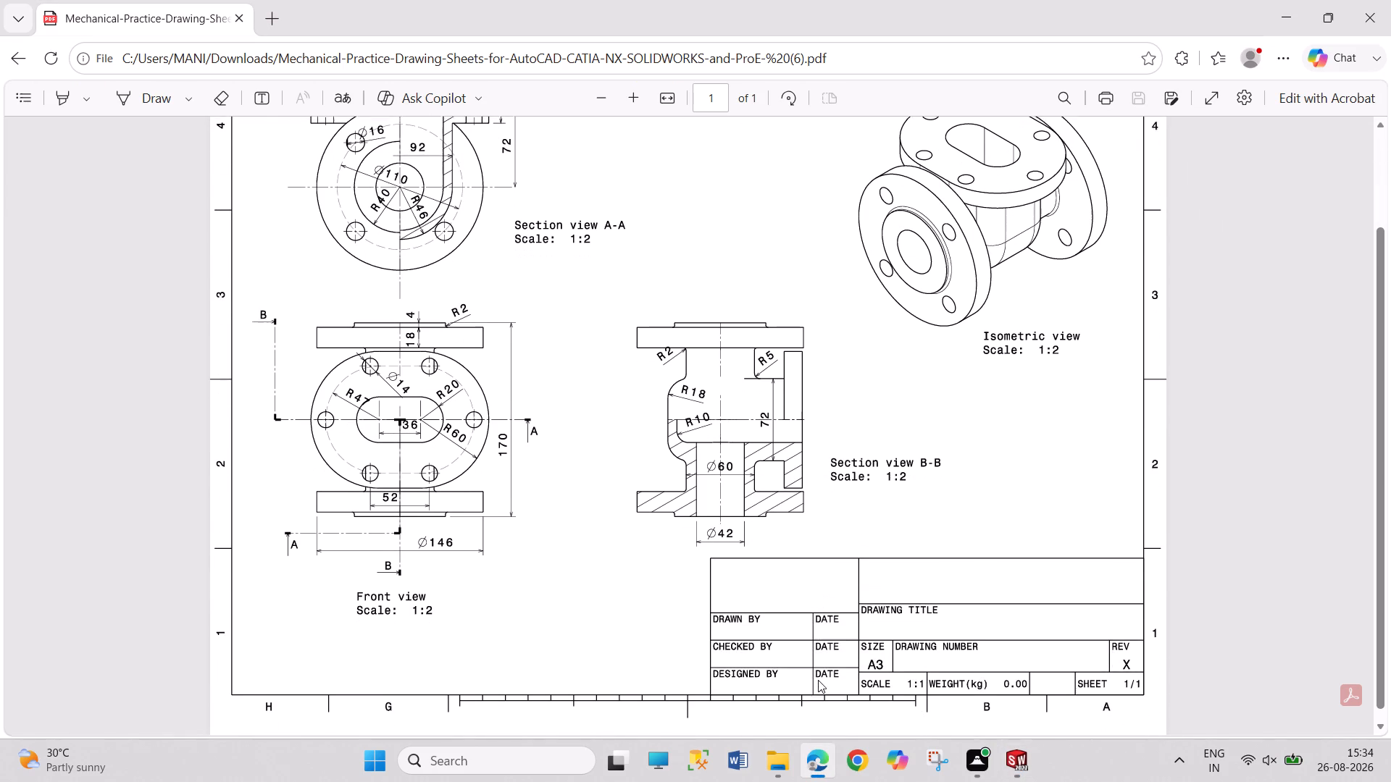
{"action": "scroll", "coordinate": [818, 680], "scroll_direction": "down", "scroll_amount": 1}
{"action": "scroll", "coordinate": [818, 678], "scroll_direction": "up", "scroll_amount": 1}
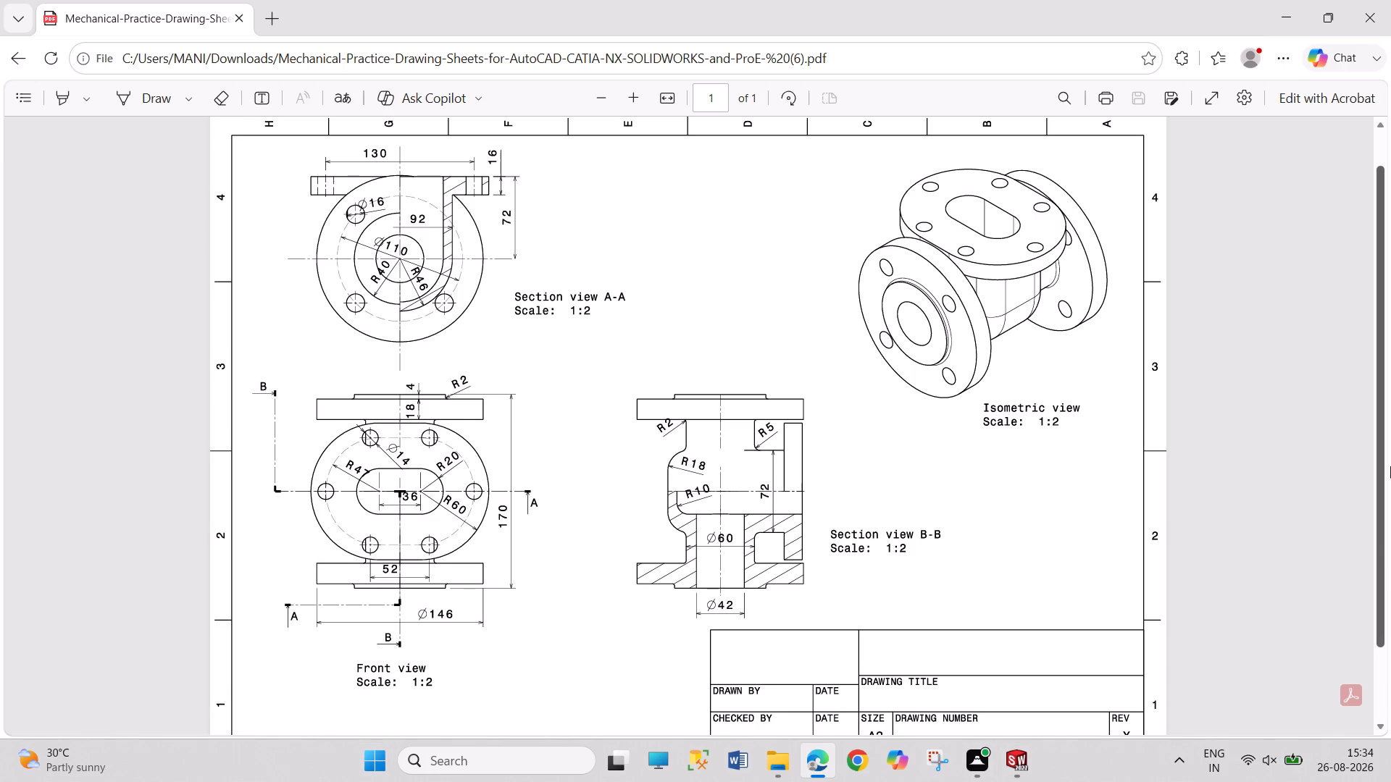
{"action": "left_click", "coordinate": [1039, 757]}
{"action": "left_click", "coordinate": [1023, 757]}
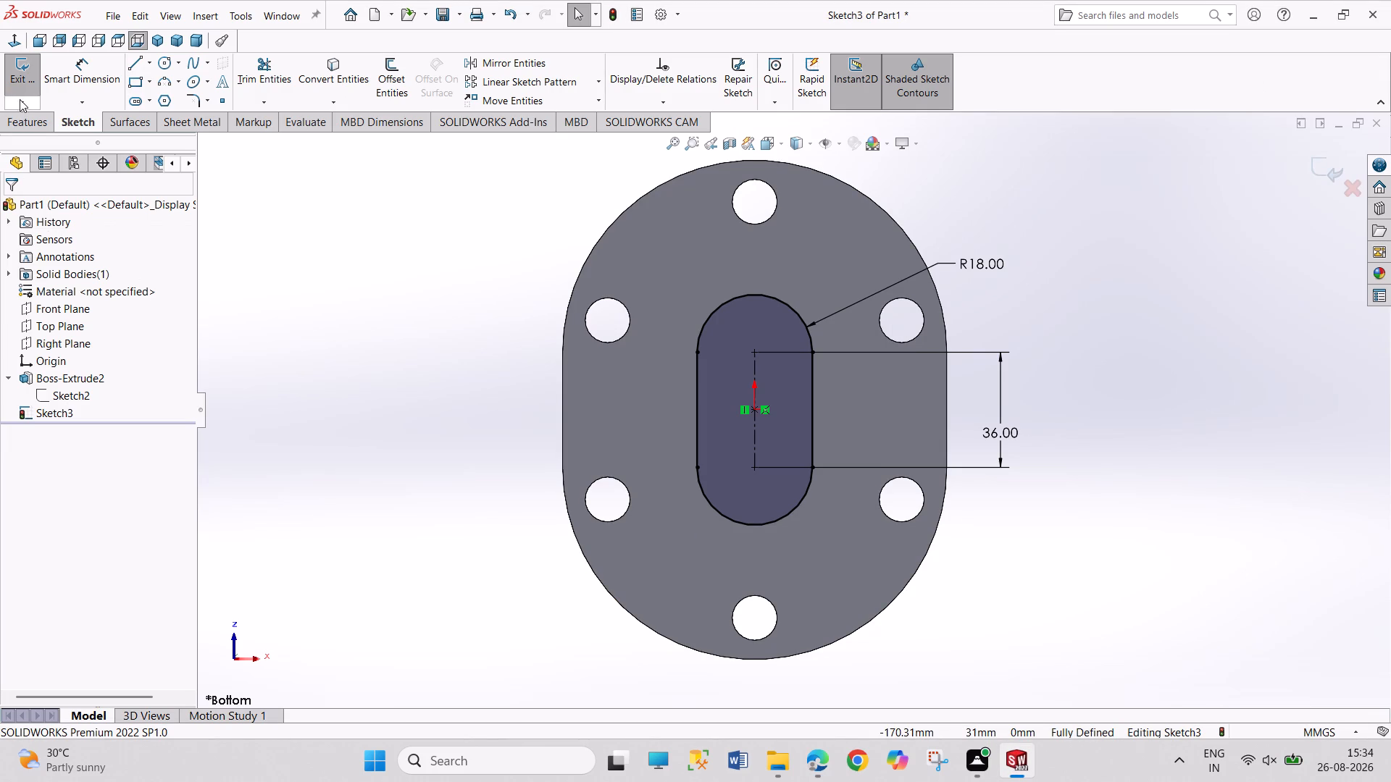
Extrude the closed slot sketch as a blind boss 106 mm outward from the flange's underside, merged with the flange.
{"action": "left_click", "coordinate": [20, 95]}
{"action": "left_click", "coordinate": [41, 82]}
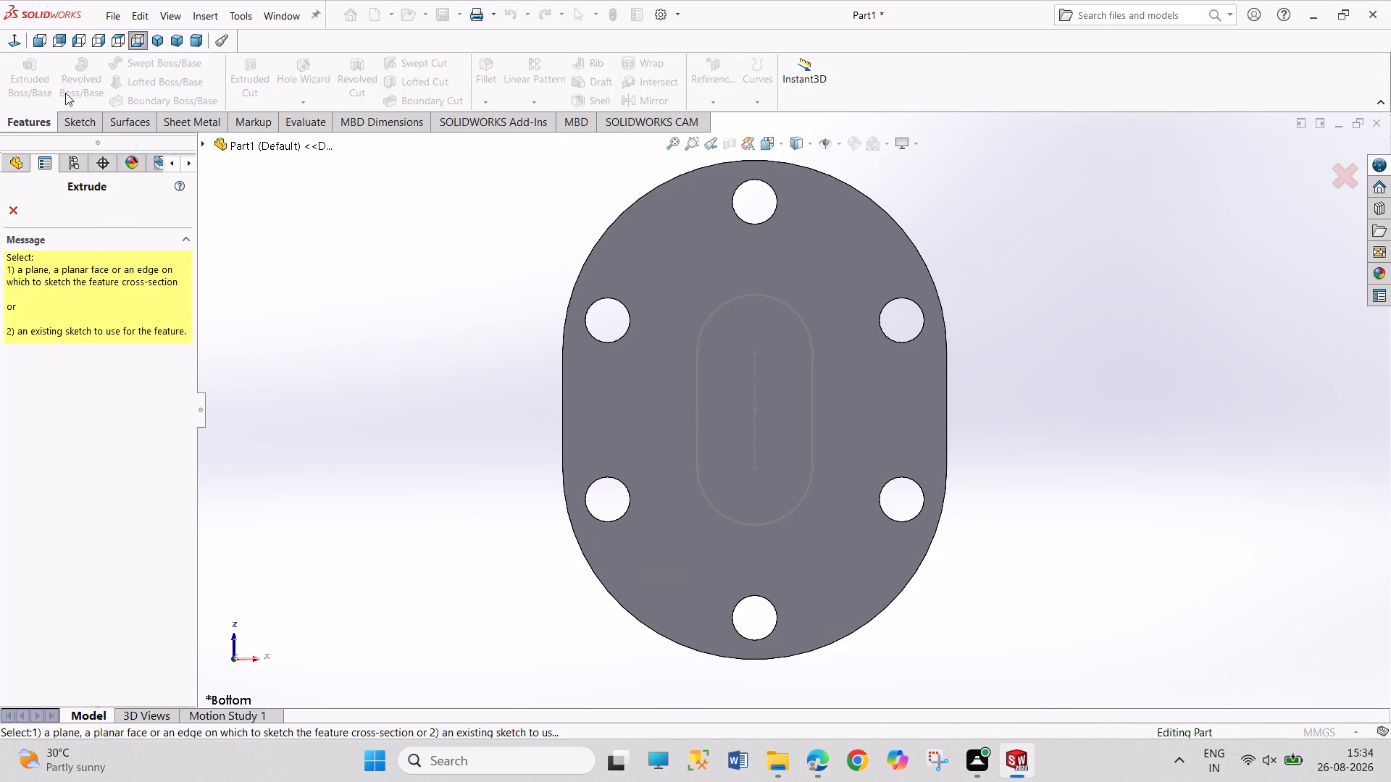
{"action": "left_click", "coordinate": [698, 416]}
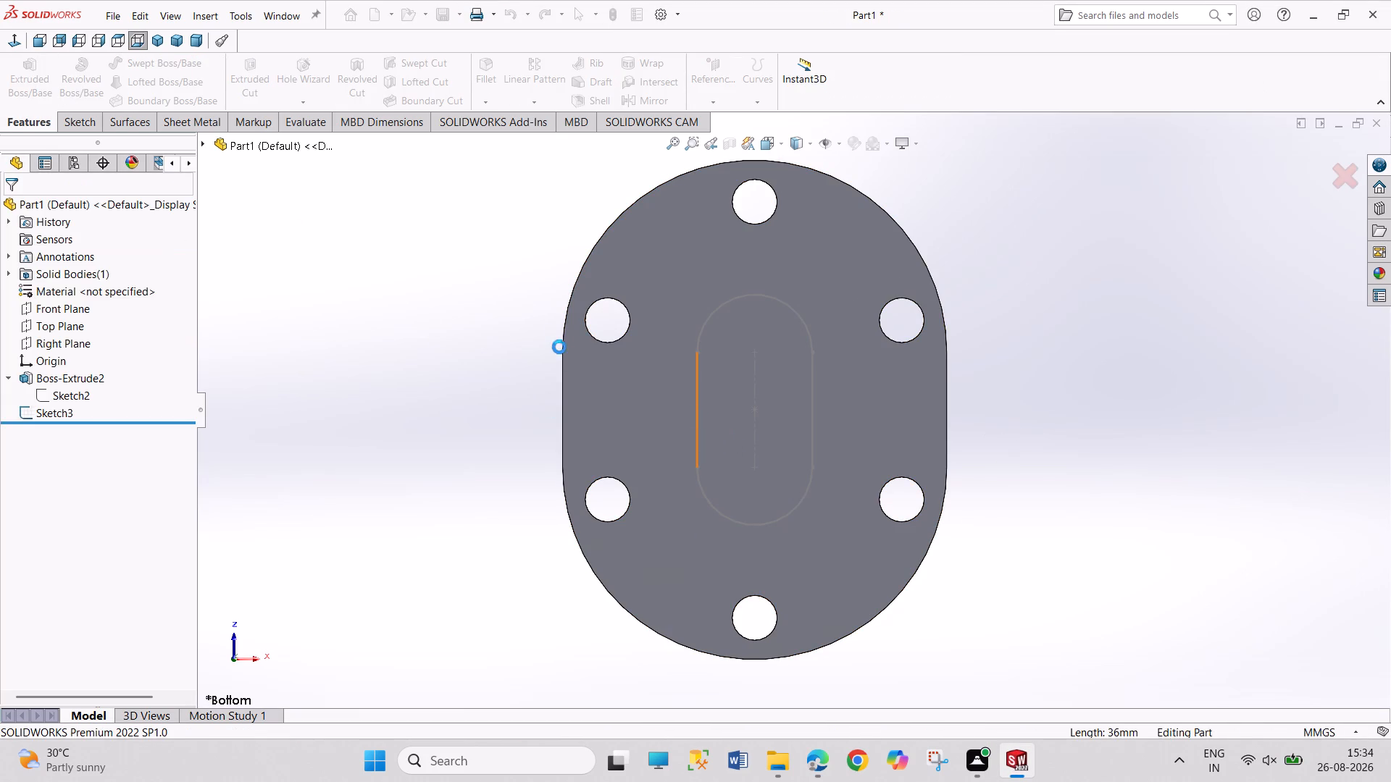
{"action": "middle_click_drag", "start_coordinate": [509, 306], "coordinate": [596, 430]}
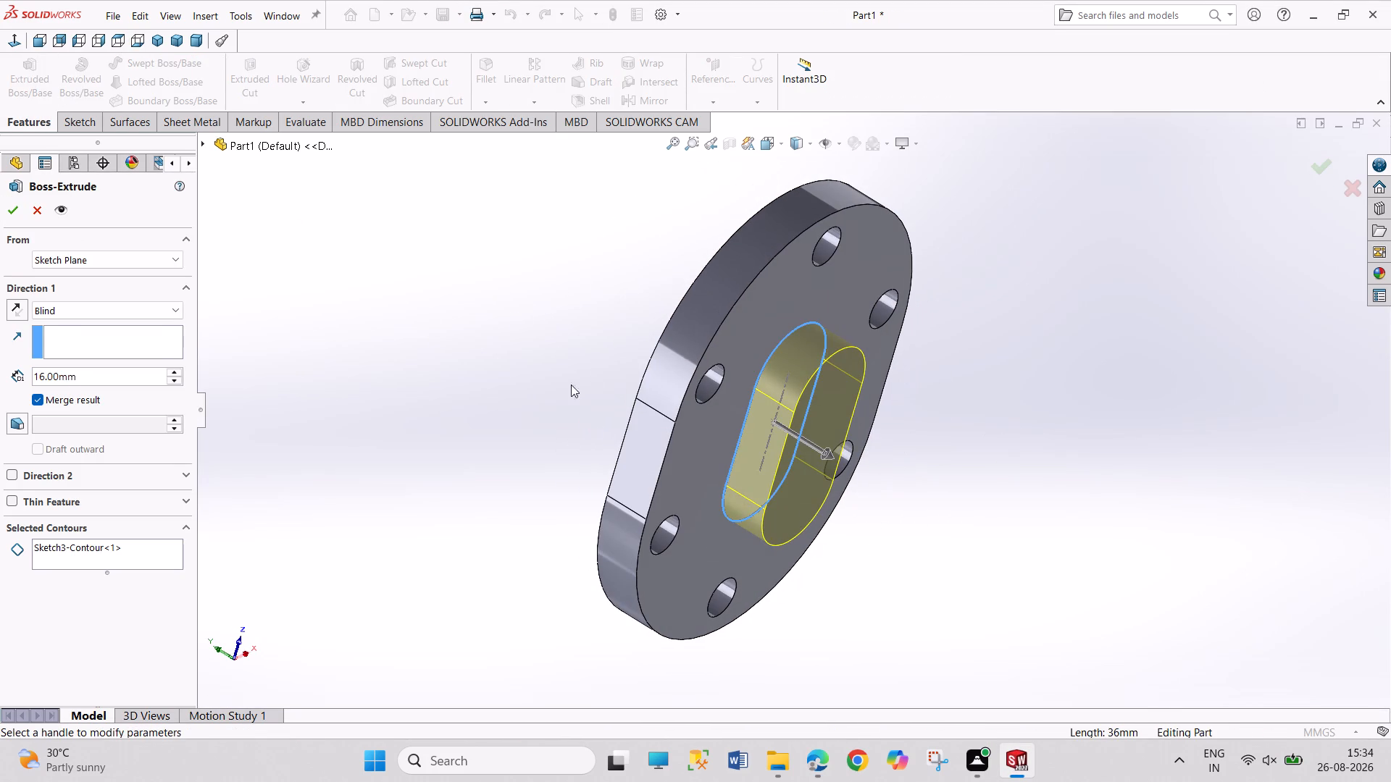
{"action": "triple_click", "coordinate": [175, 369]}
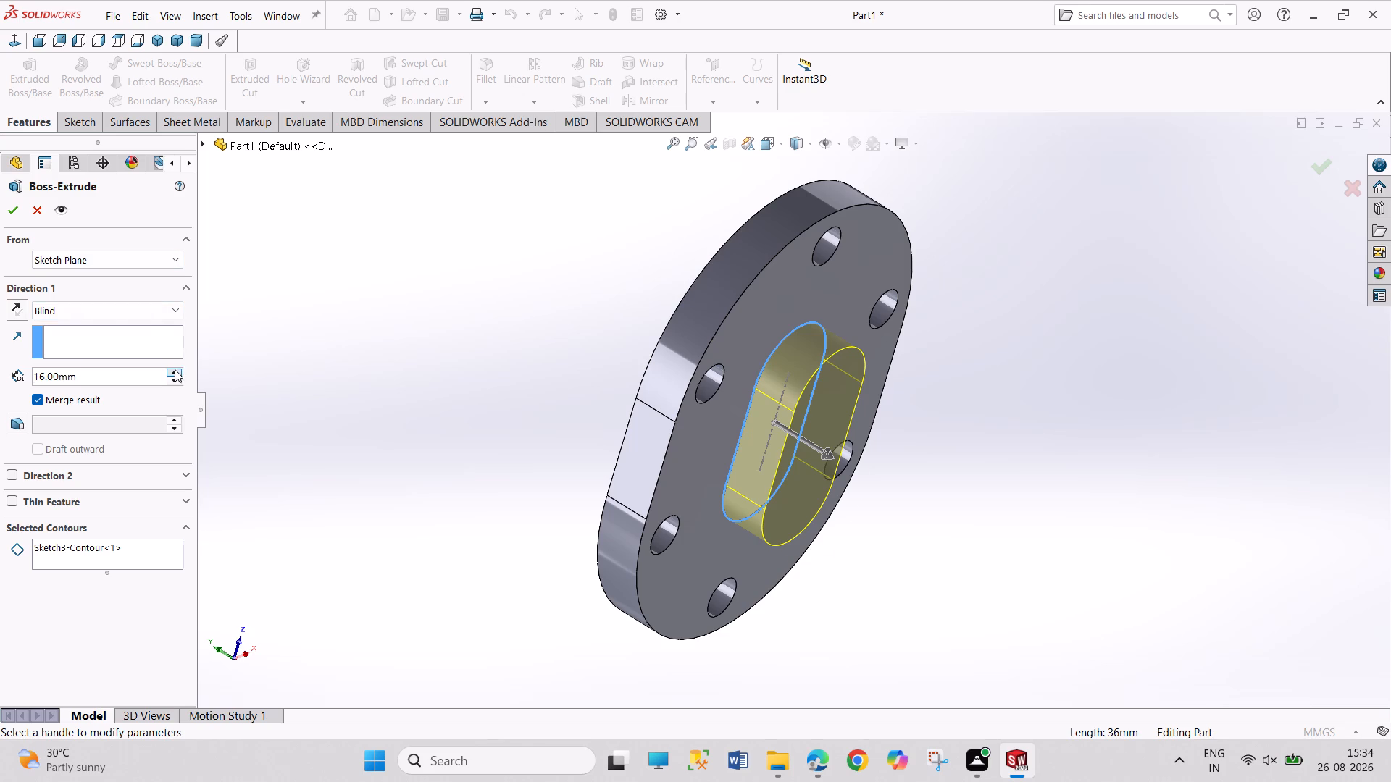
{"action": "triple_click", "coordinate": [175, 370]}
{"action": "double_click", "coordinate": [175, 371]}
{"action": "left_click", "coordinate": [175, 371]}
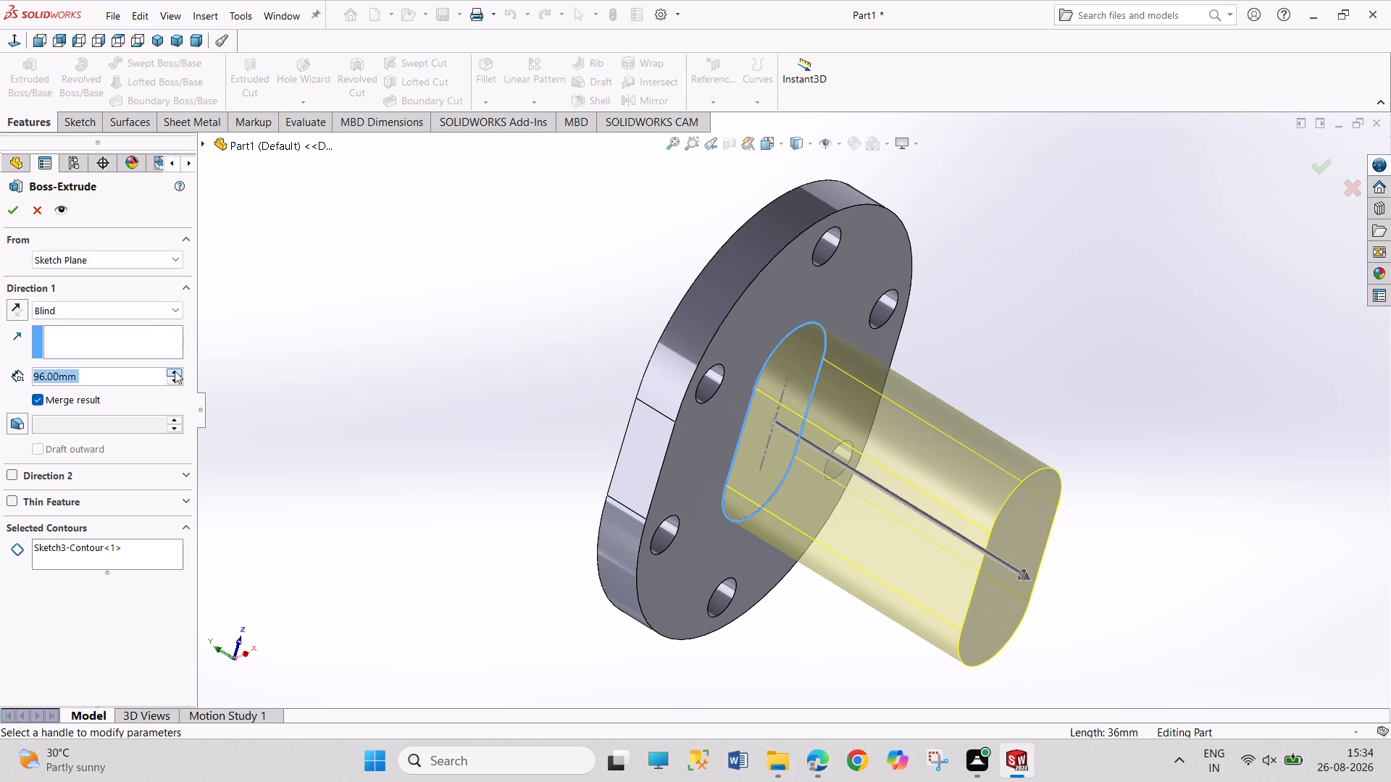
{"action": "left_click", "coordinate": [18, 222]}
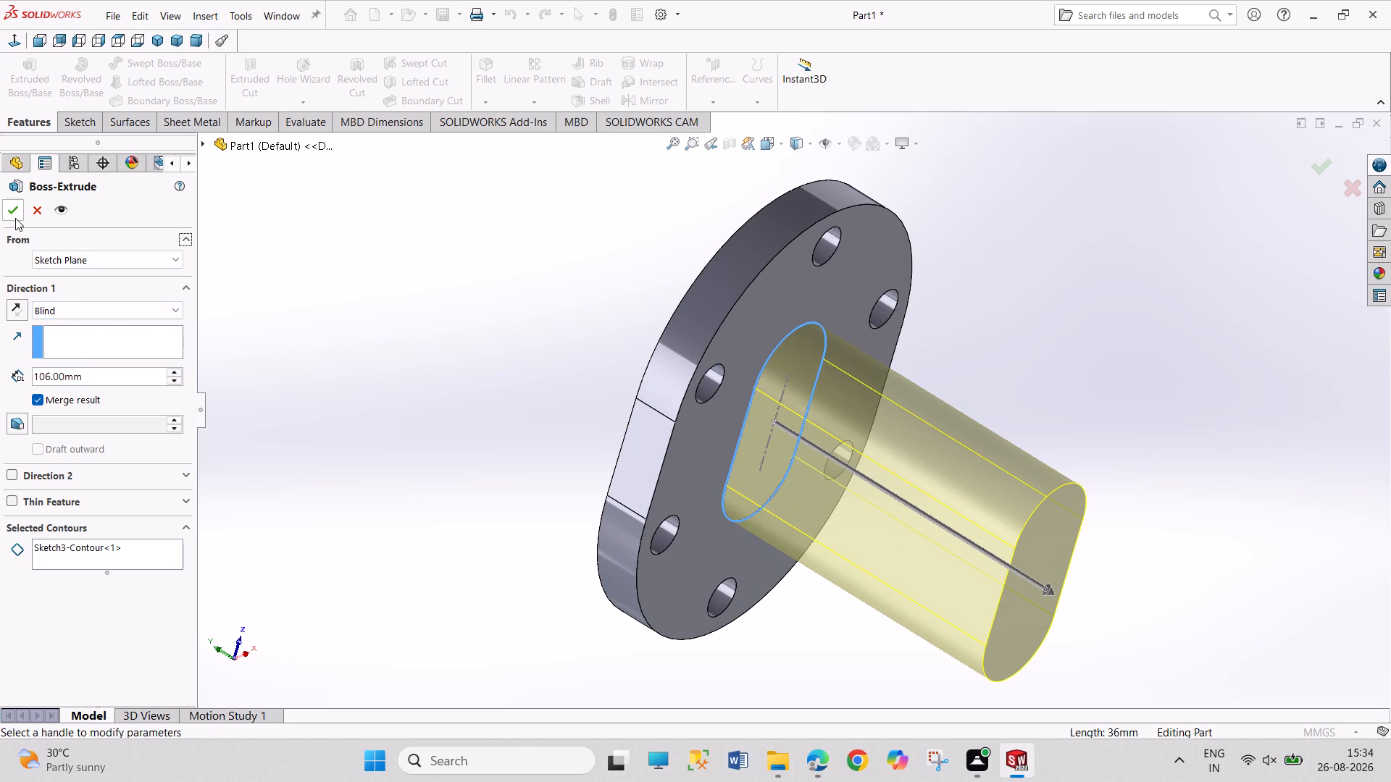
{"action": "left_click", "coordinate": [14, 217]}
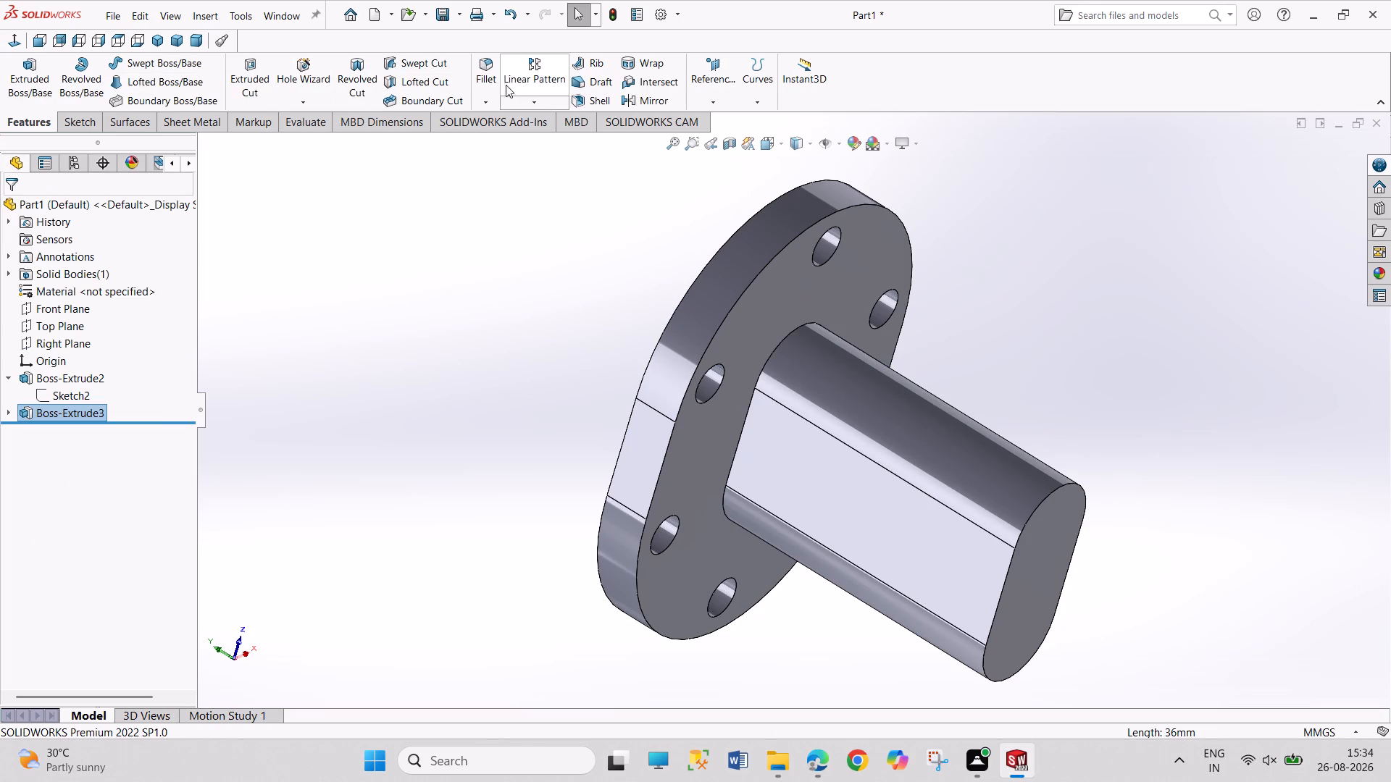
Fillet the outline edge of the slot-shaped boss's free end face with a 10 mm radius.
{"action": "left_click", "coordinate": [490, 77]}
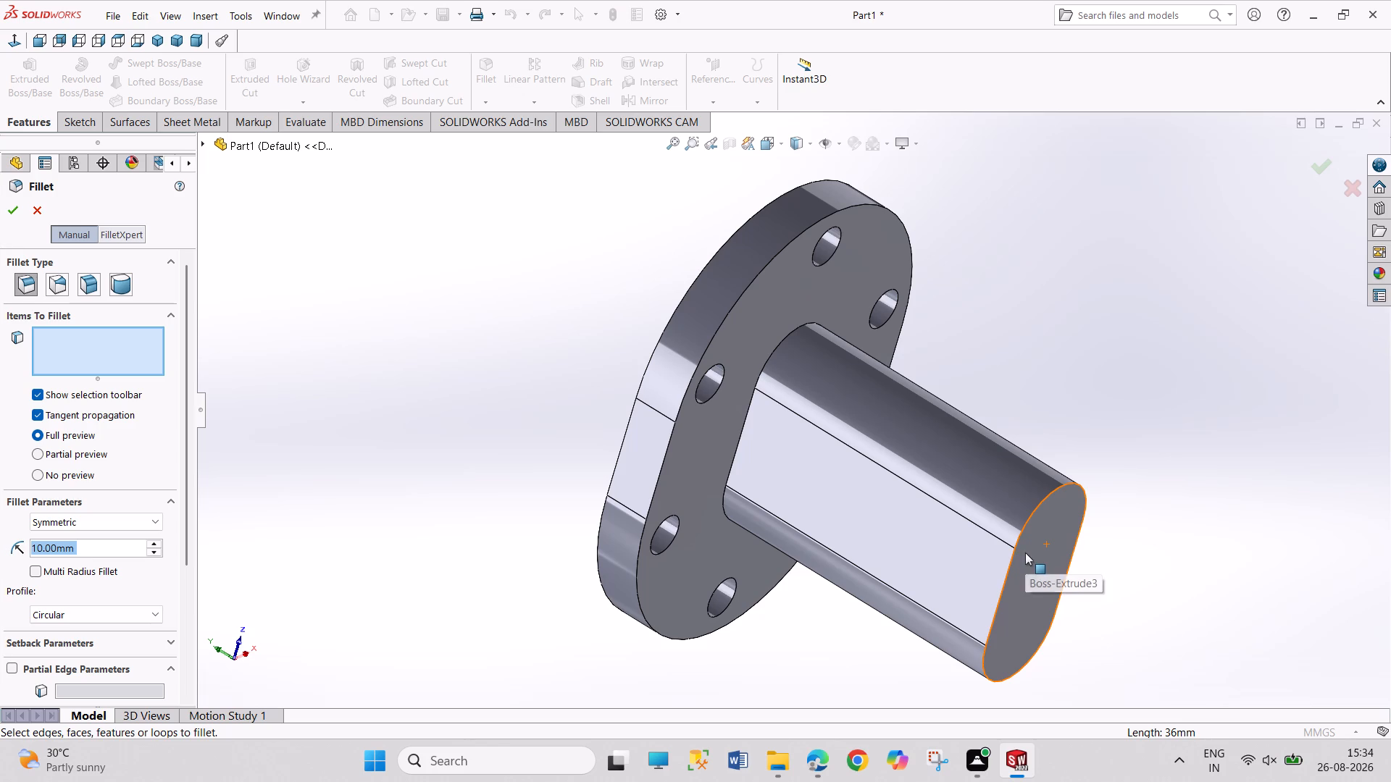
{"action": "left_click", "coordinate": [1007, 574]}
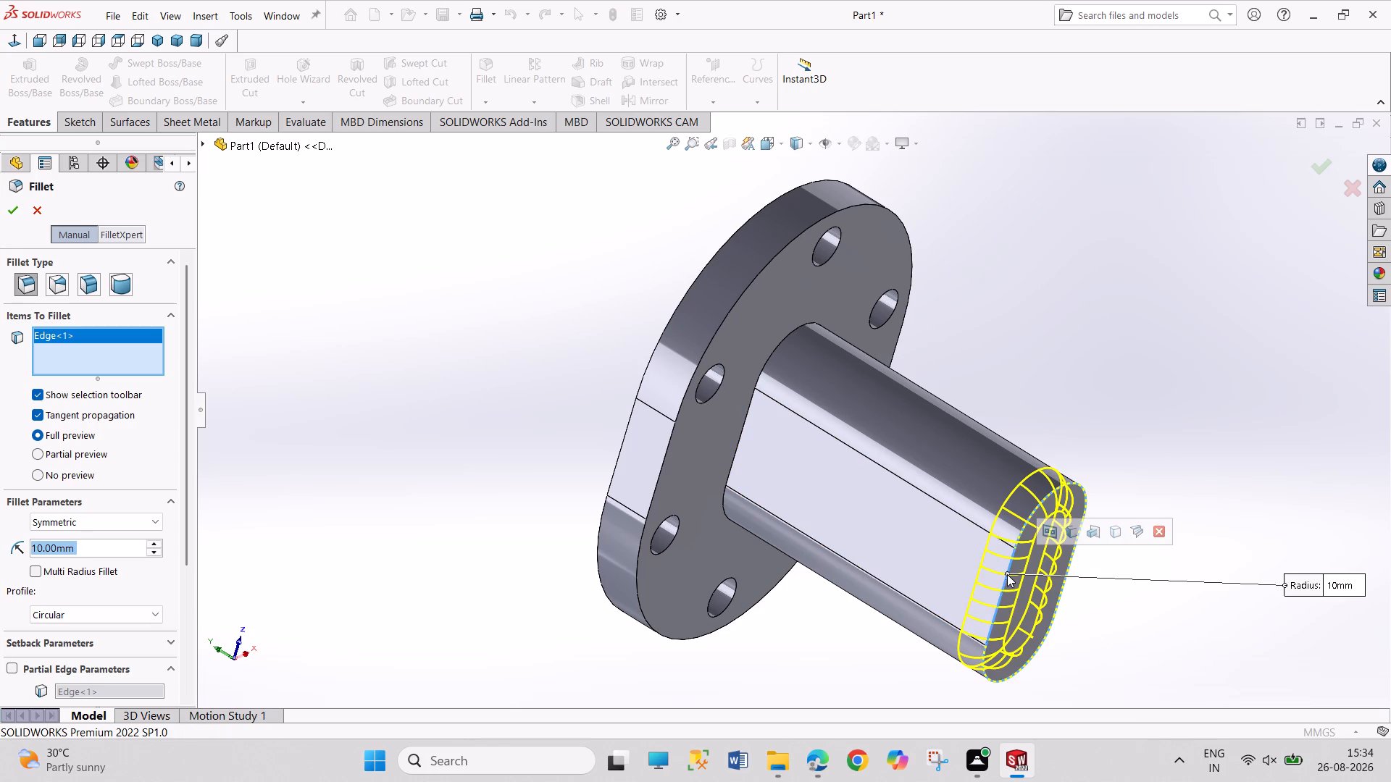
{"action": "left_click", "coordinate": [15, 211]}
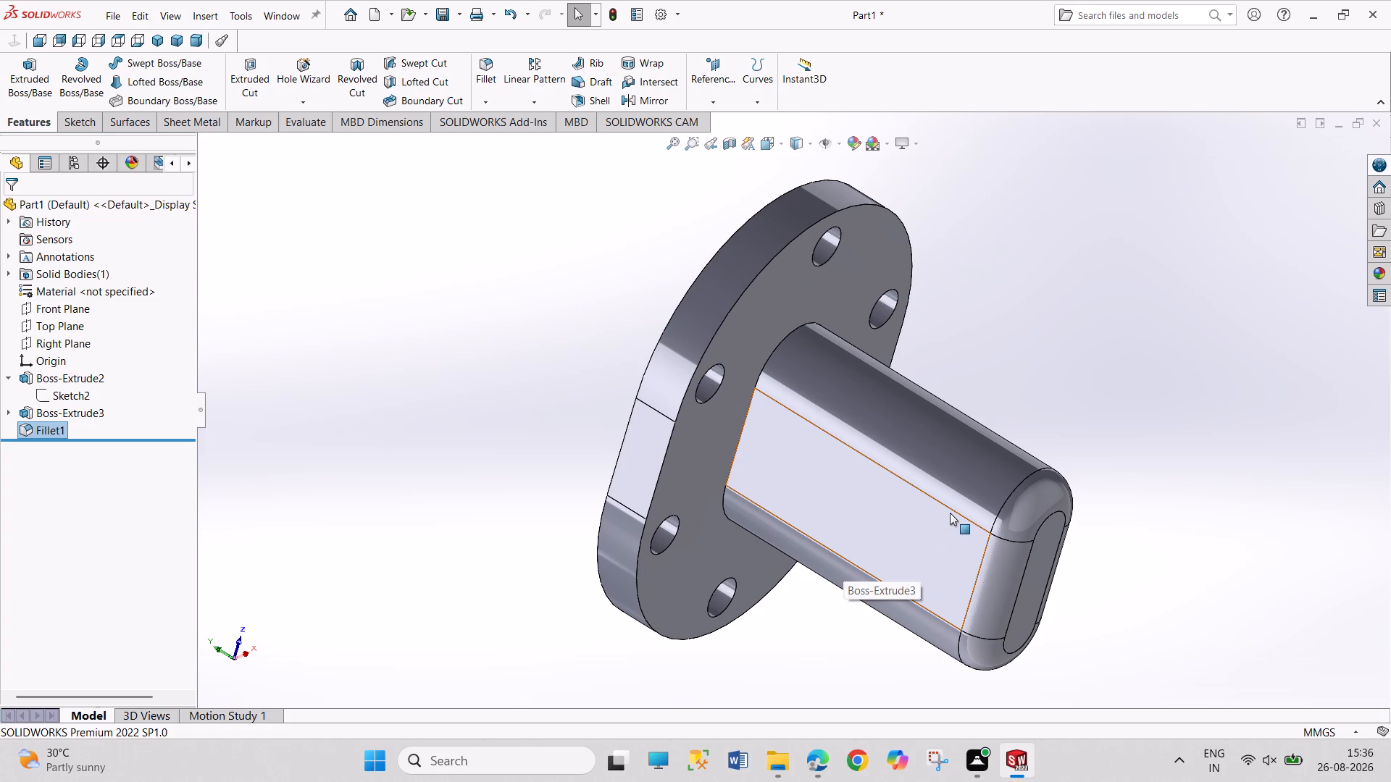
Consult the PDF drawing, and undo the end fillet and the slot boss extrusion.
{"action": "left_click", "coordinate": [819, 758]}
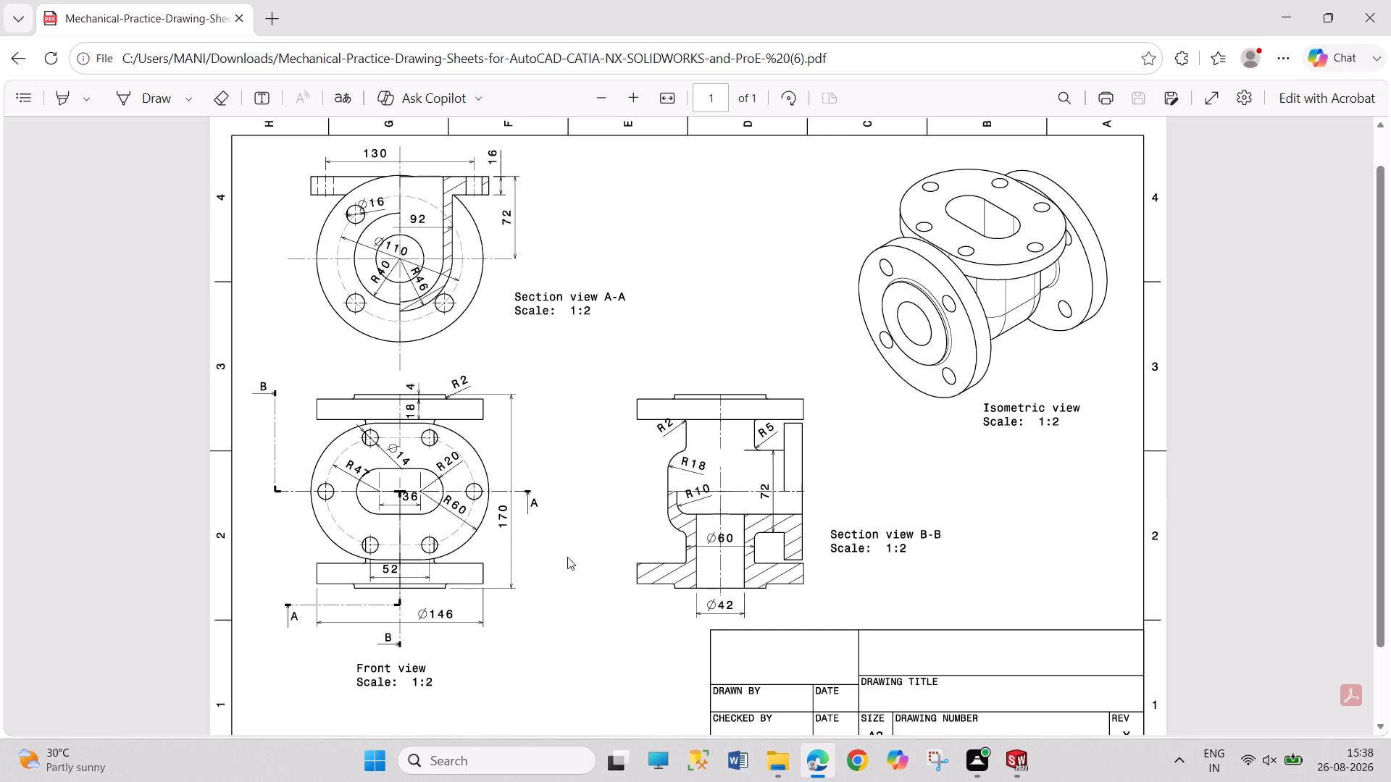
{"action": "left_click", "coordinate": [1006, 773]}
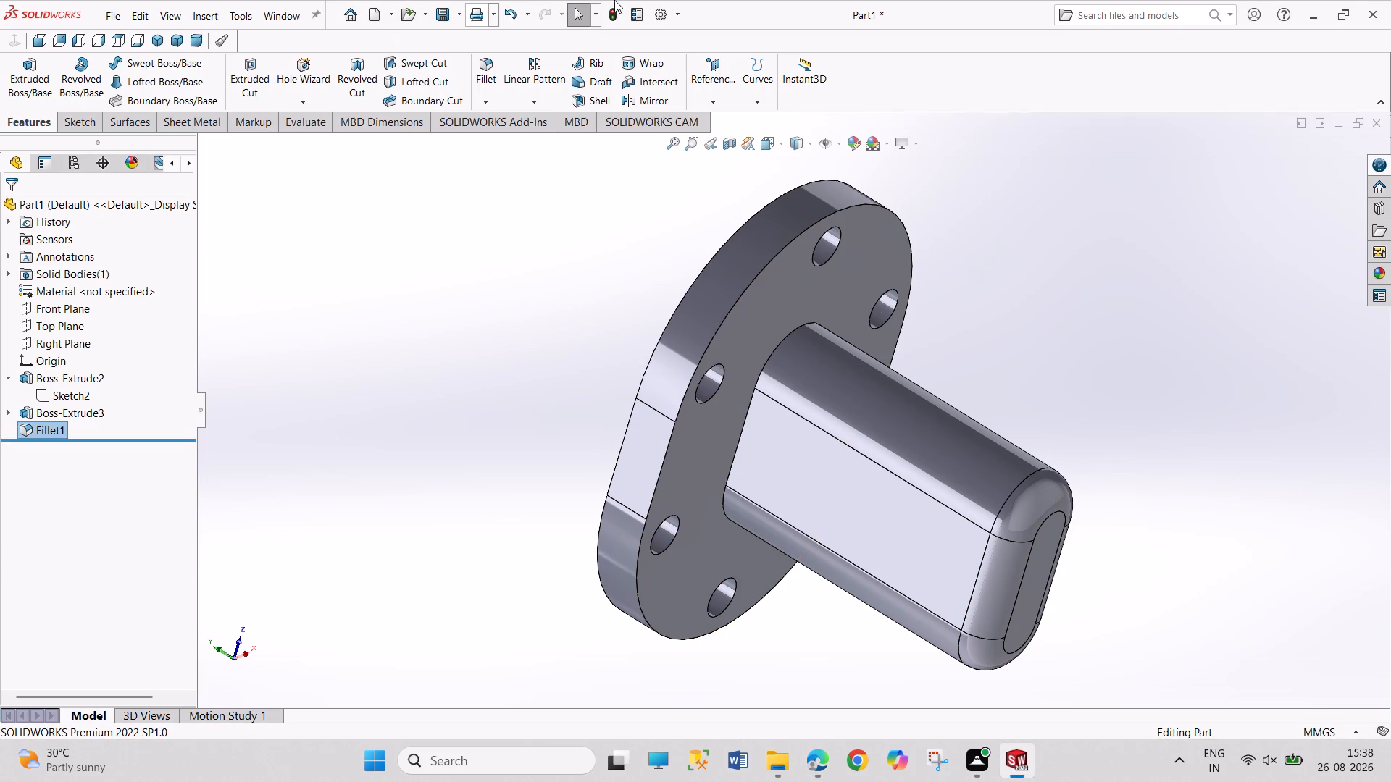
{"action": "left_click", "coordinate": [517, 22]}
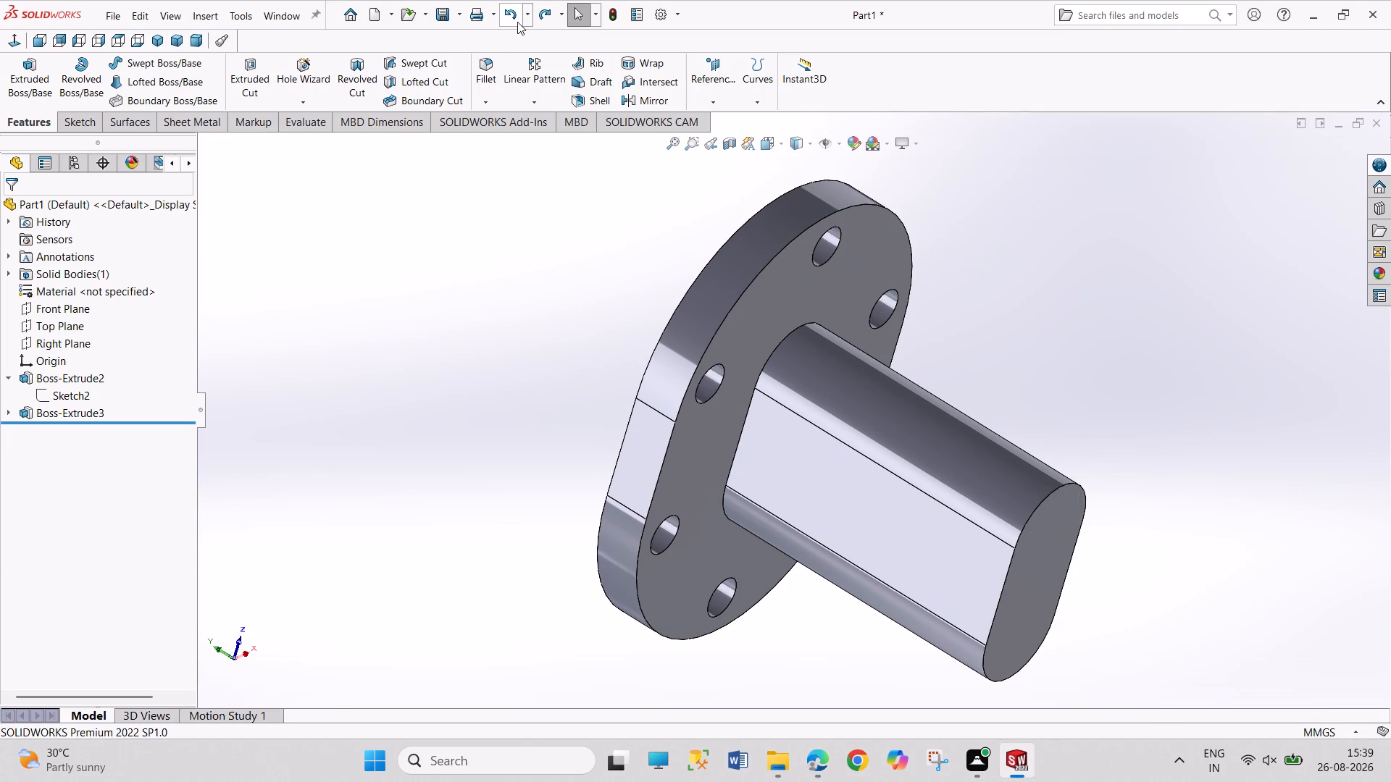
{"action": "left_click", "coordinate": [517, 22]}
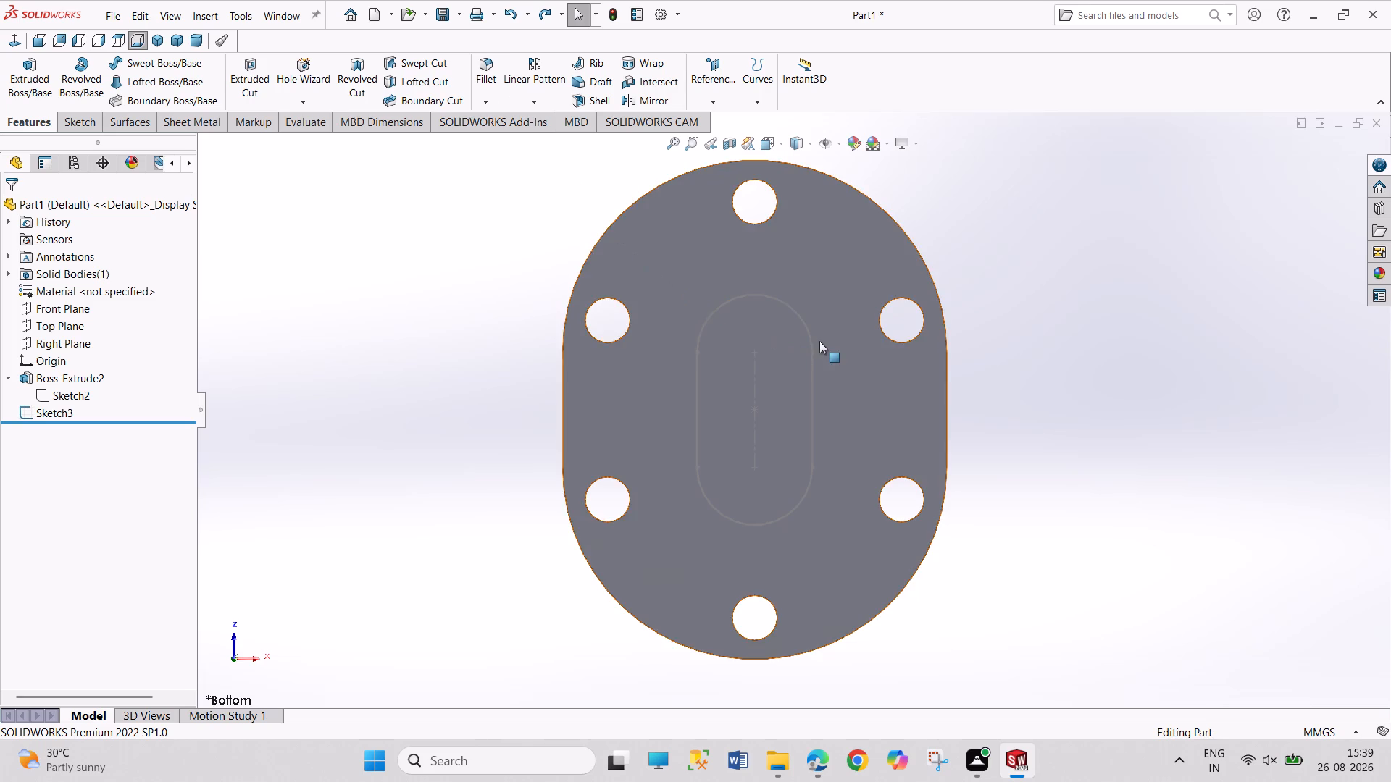
Reopen the slot sketch, enlarge its end radius through 25 mm and 30 mm to 35 mm, and close the sketch.
{"action": "right_click", "coordinate": [753, 295]}
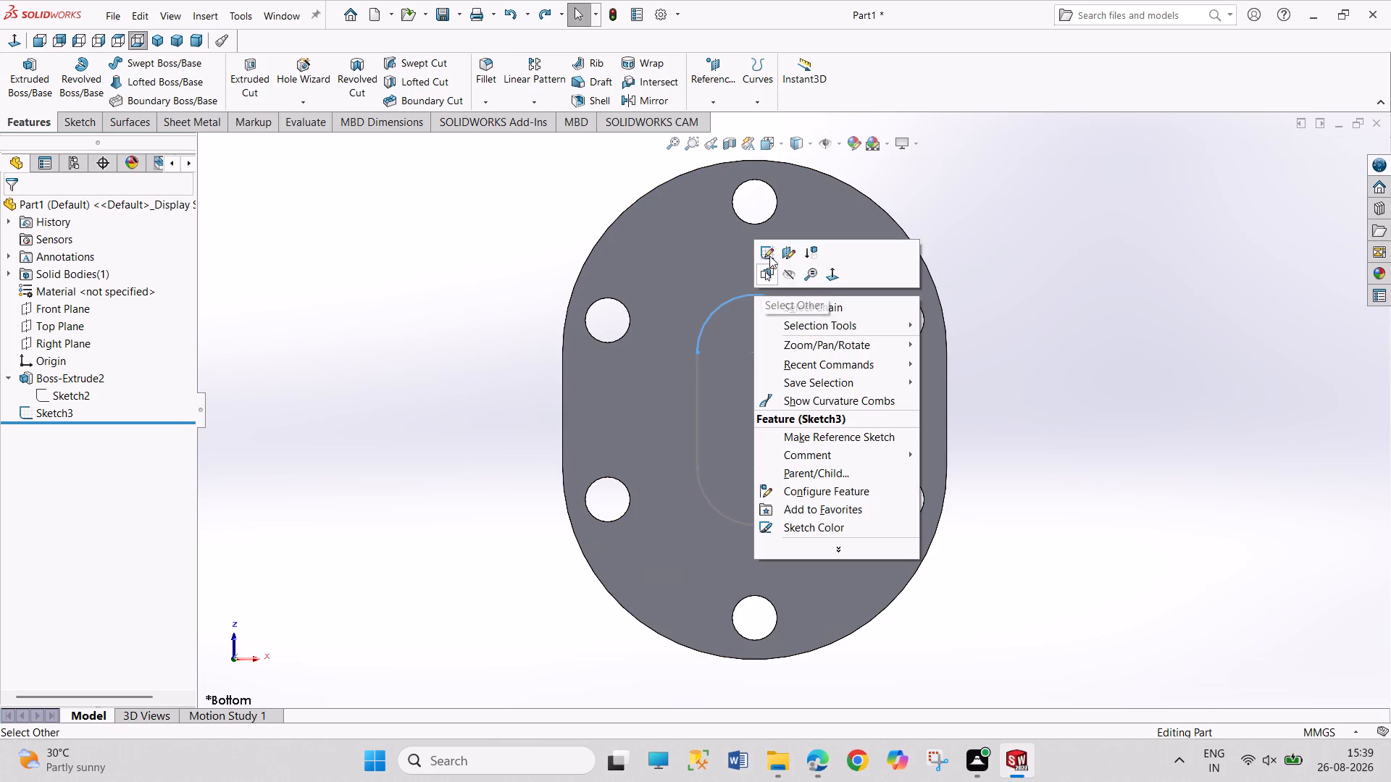
{"action": "left_click", "coordinate": [768, 246]}
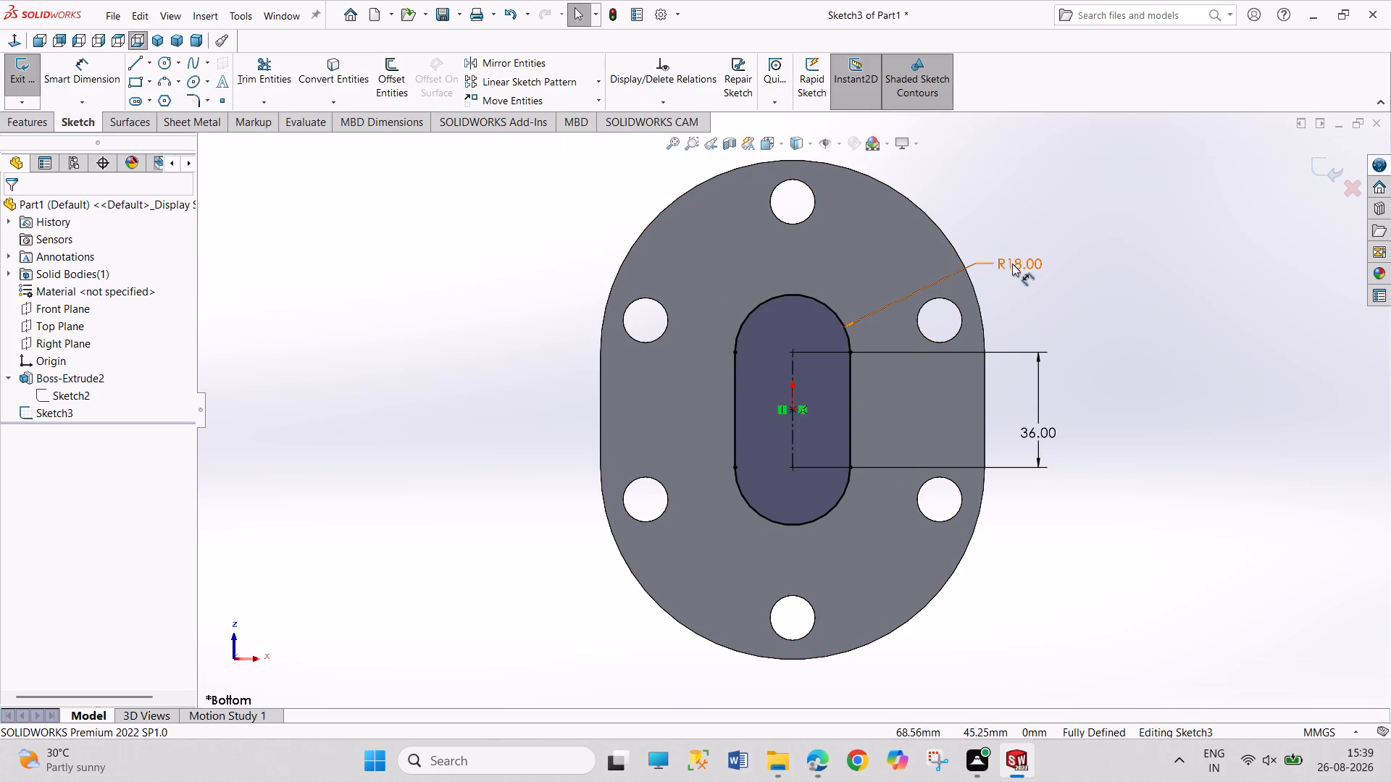
{"action": "double_click", "coordinate": [1012, 264]}
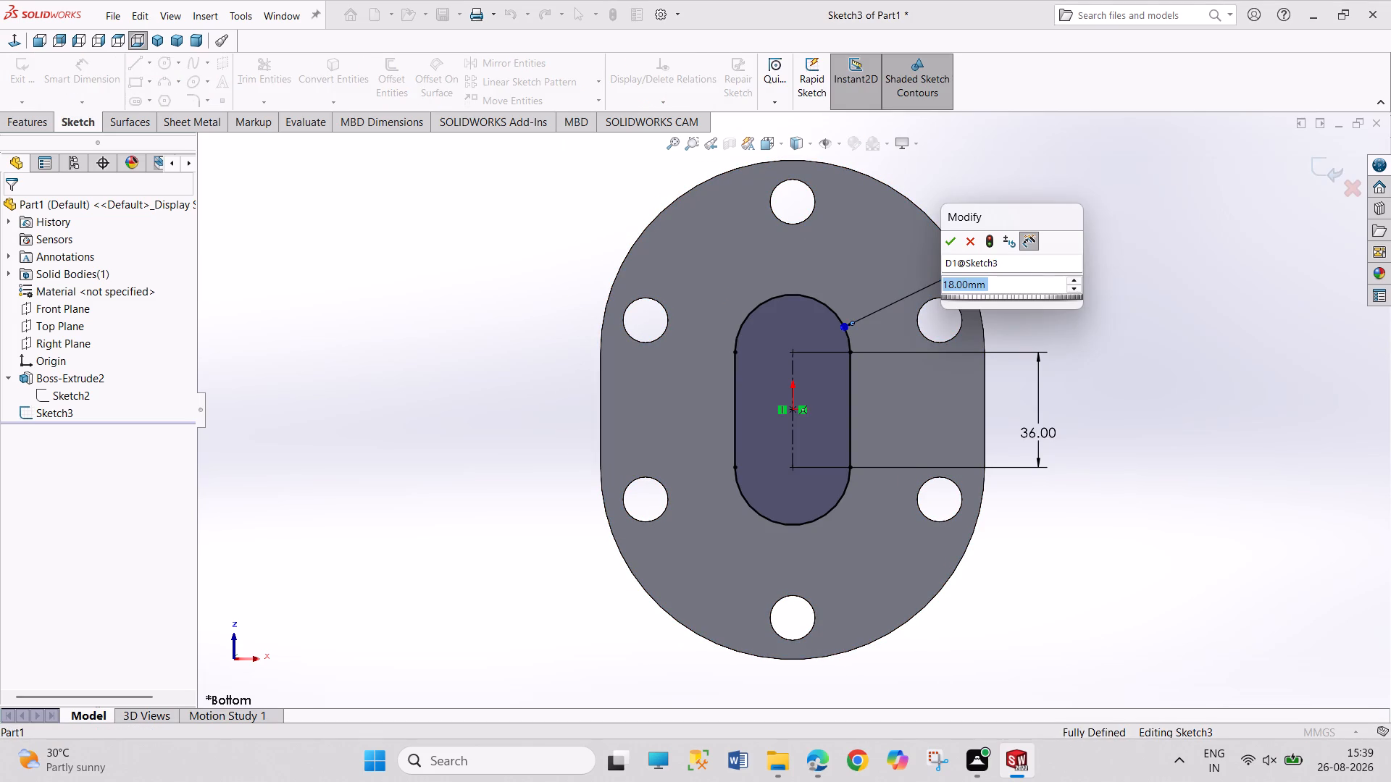
{"action": "type", "text": "25"}
{"action": "key", "text": "Return"}
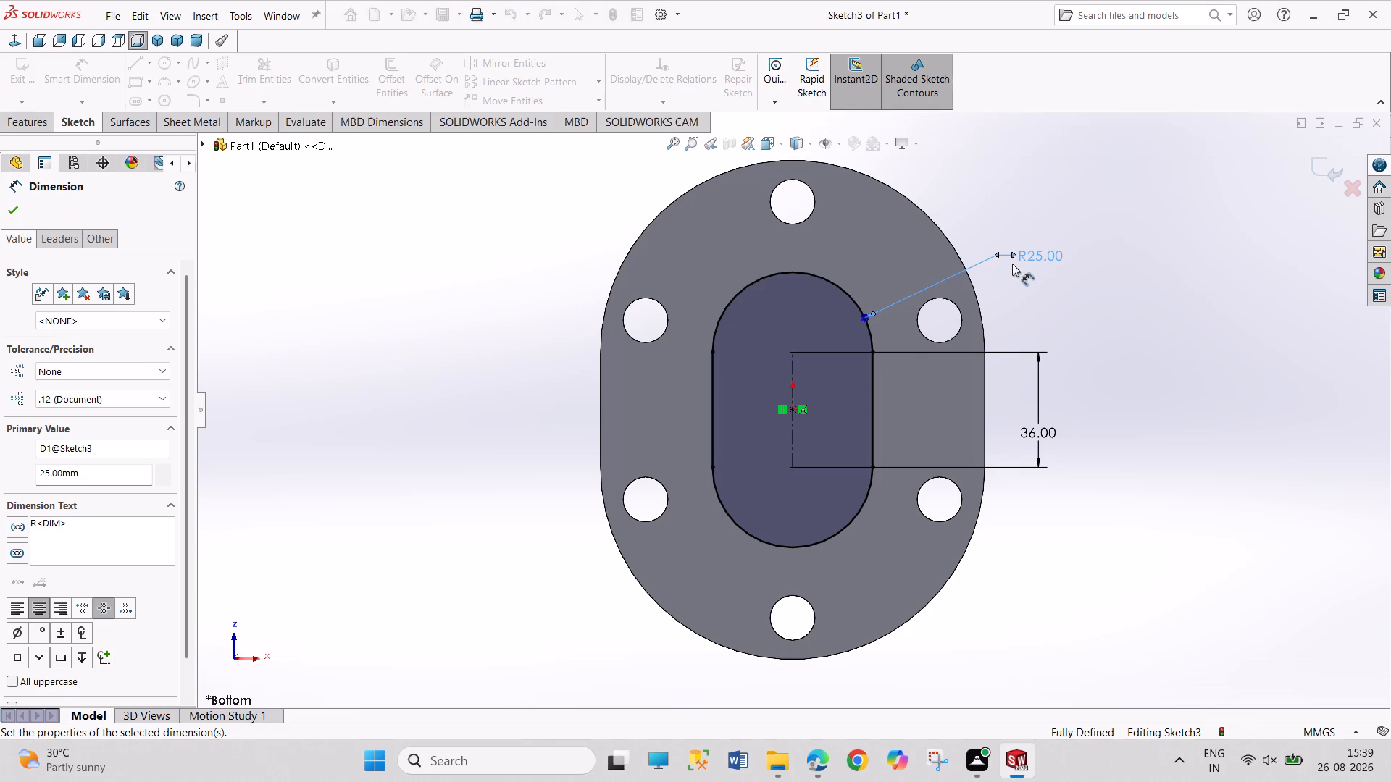
{"action": "double_click", "coordinate": [1037, 253]}
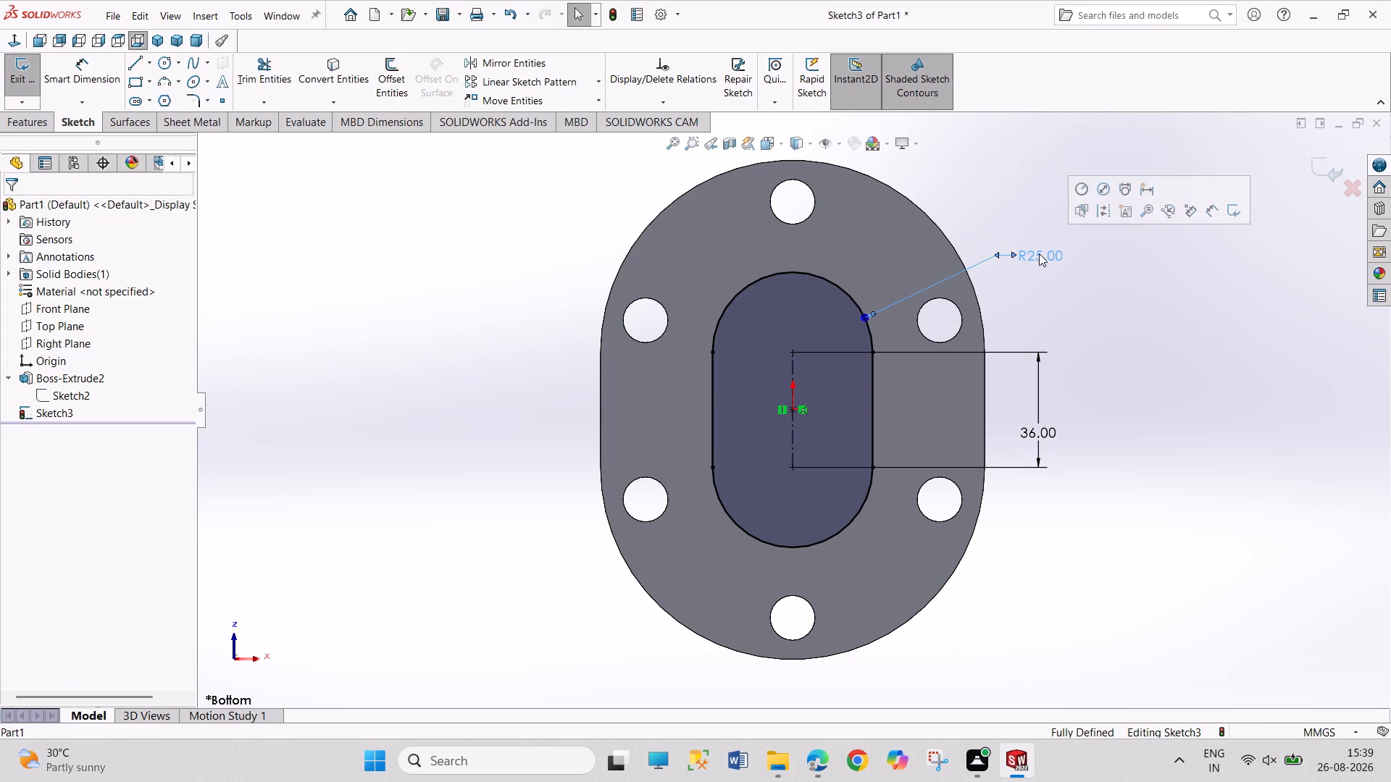
{"action": "type", "text": "30"}
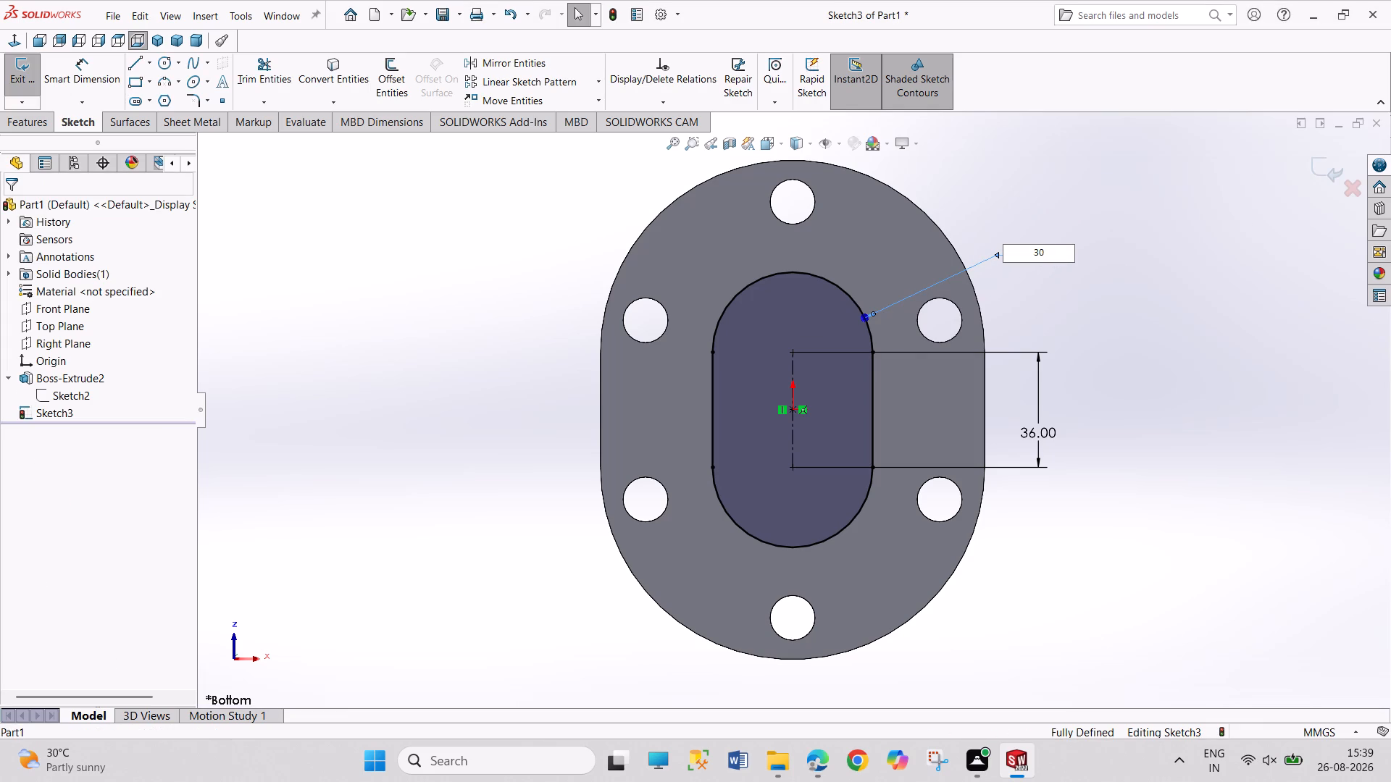
{"action": "key", "text": "Return"}
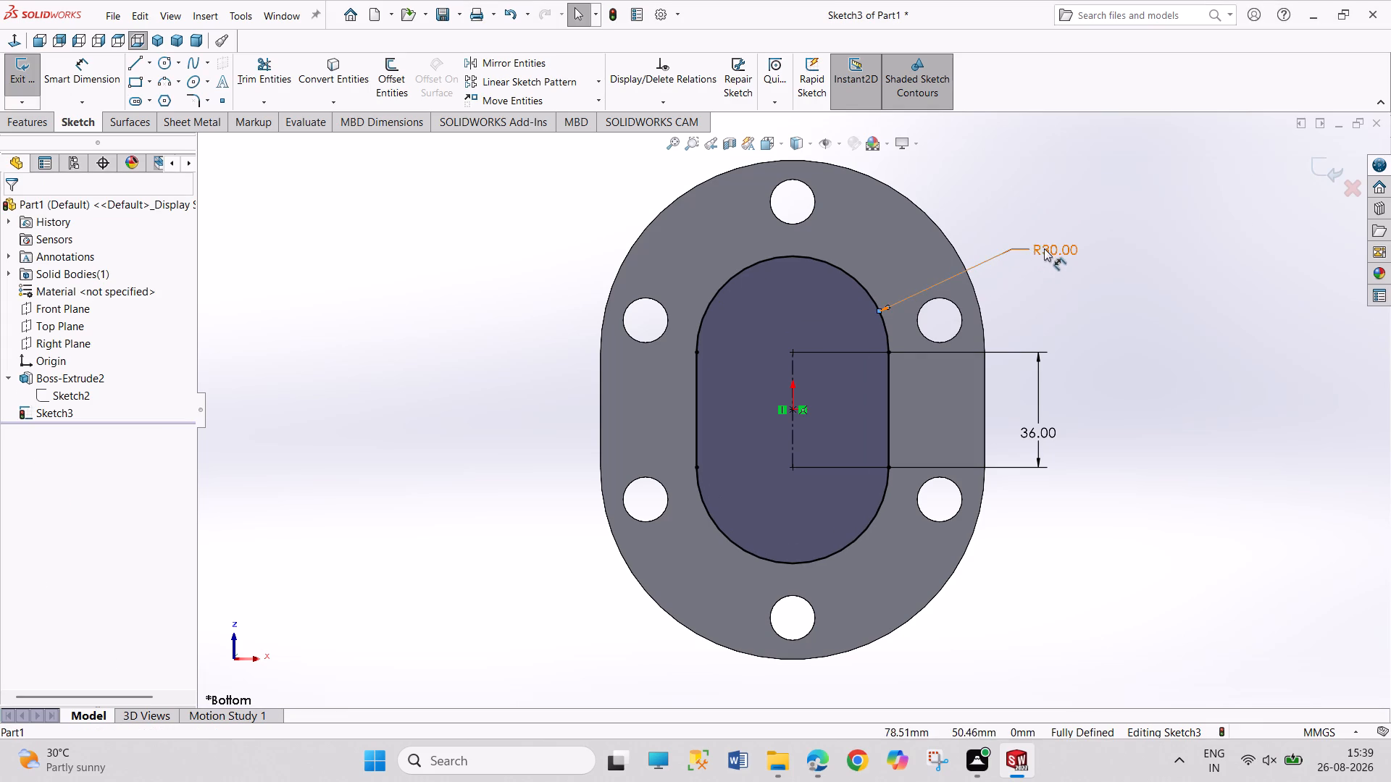
{"action": "double_click", "coordinate": [1044, 248]}
{"action": "type", "text": "35"}
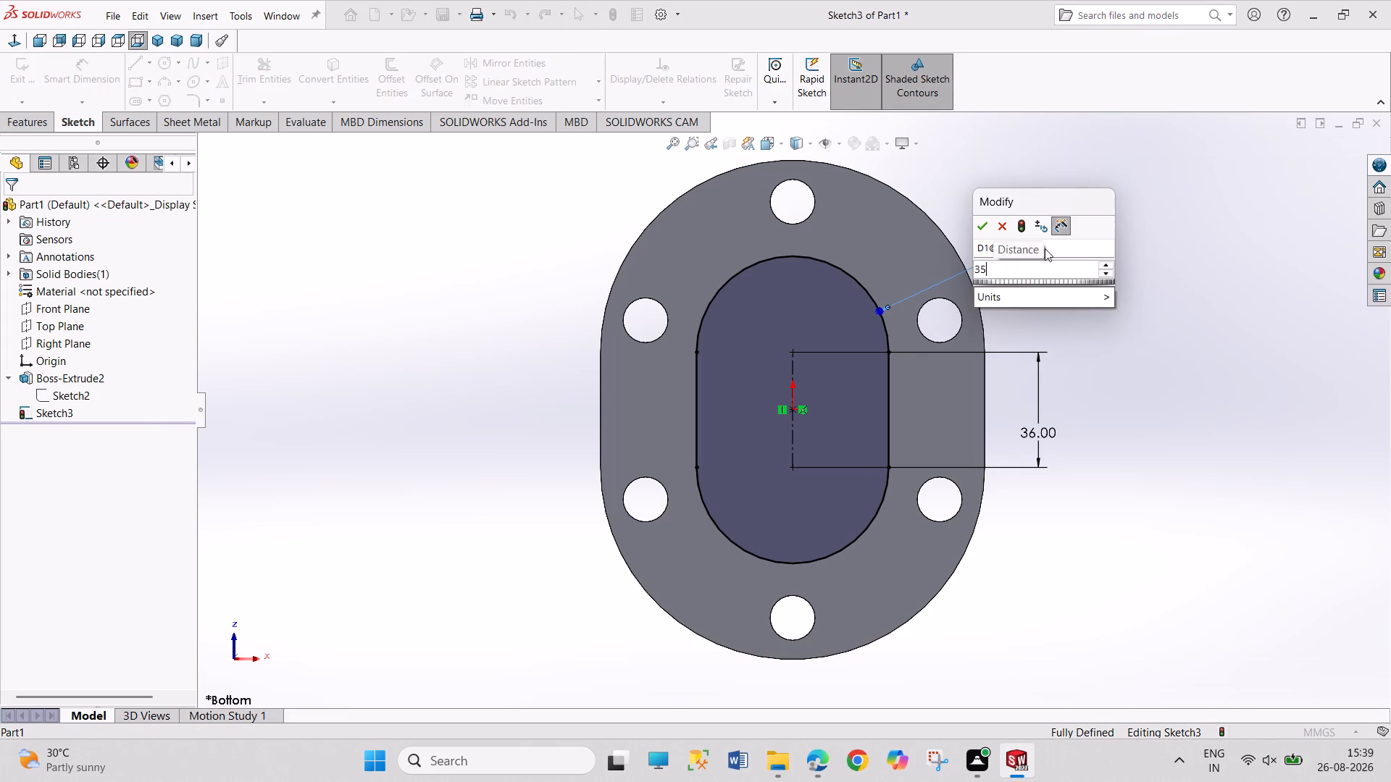
{"action": "key", "text": "Return"}
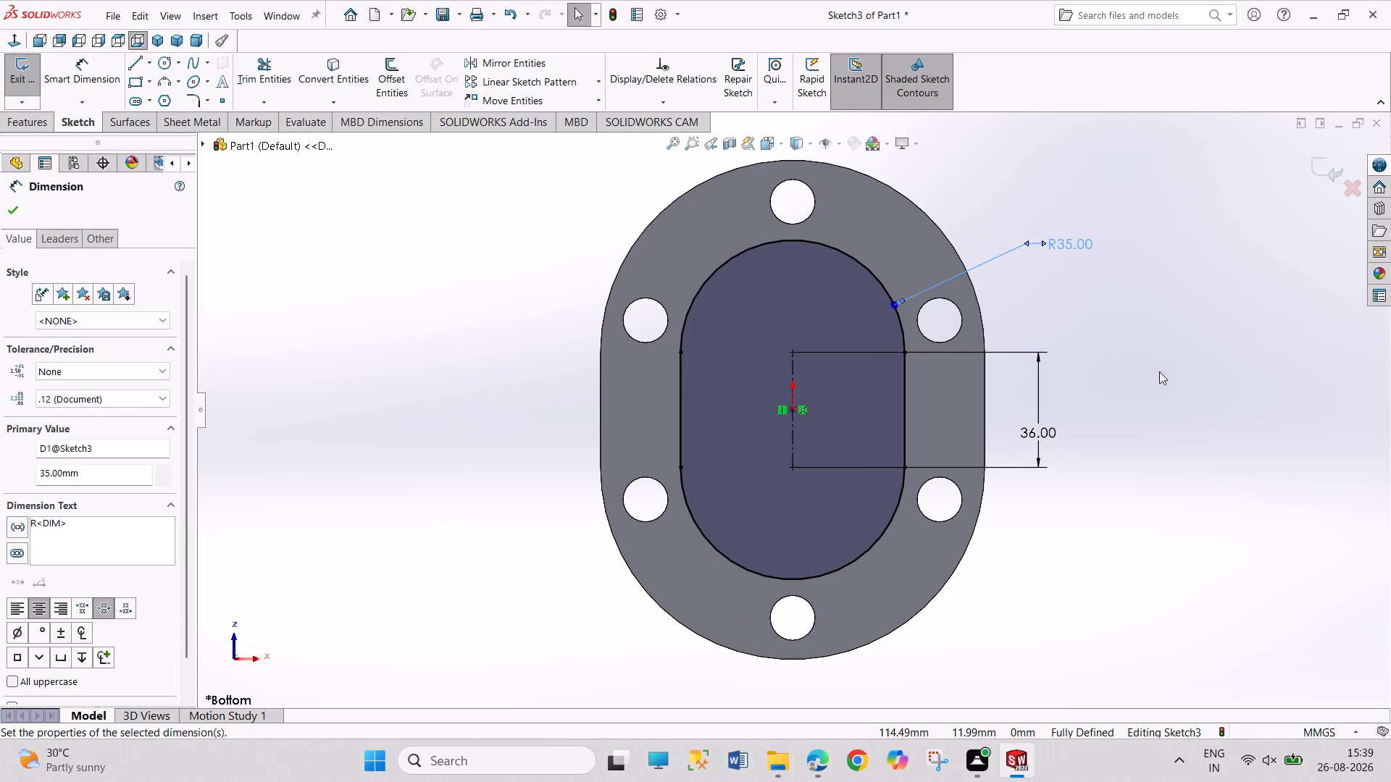
{"action": "left_click", "coordinate": [1160, 372]}
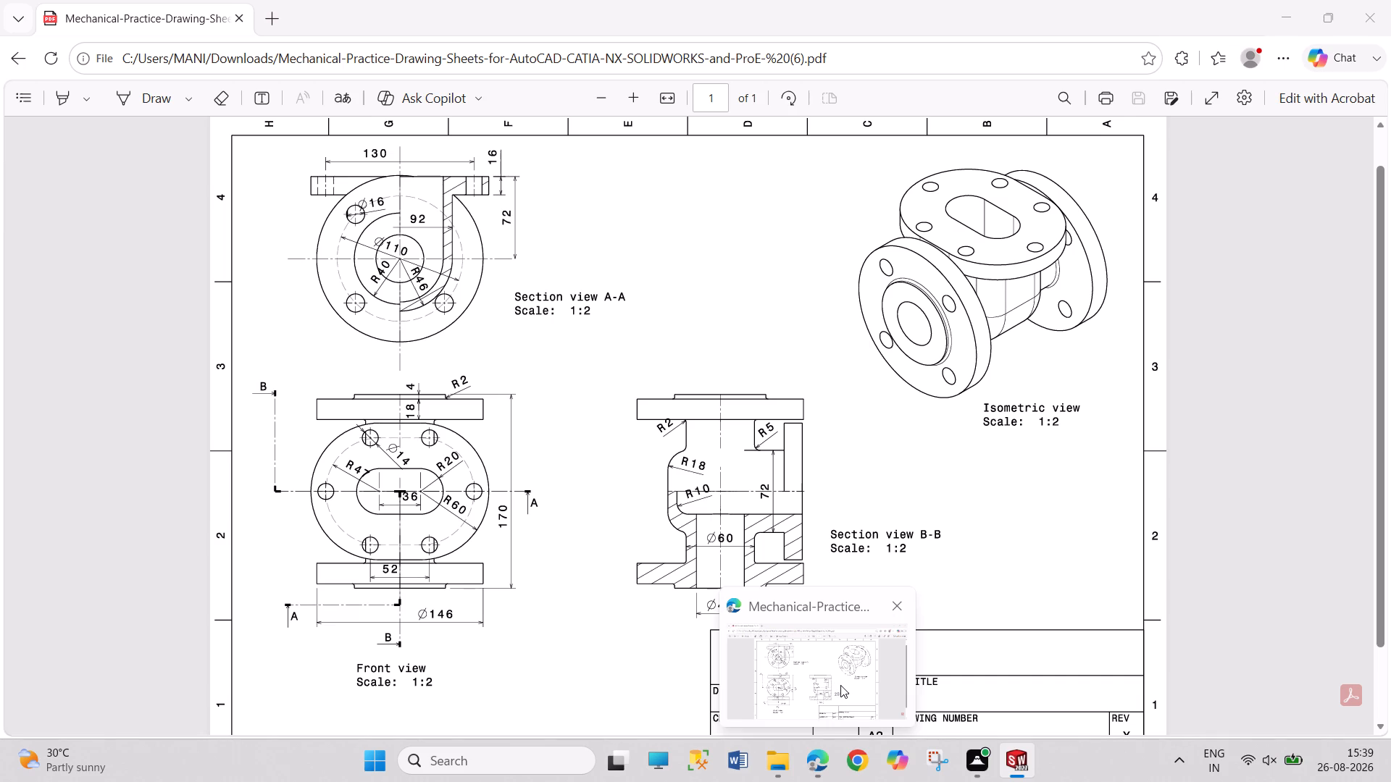
{"action": "left_click", "coordinate": [12, 75]}
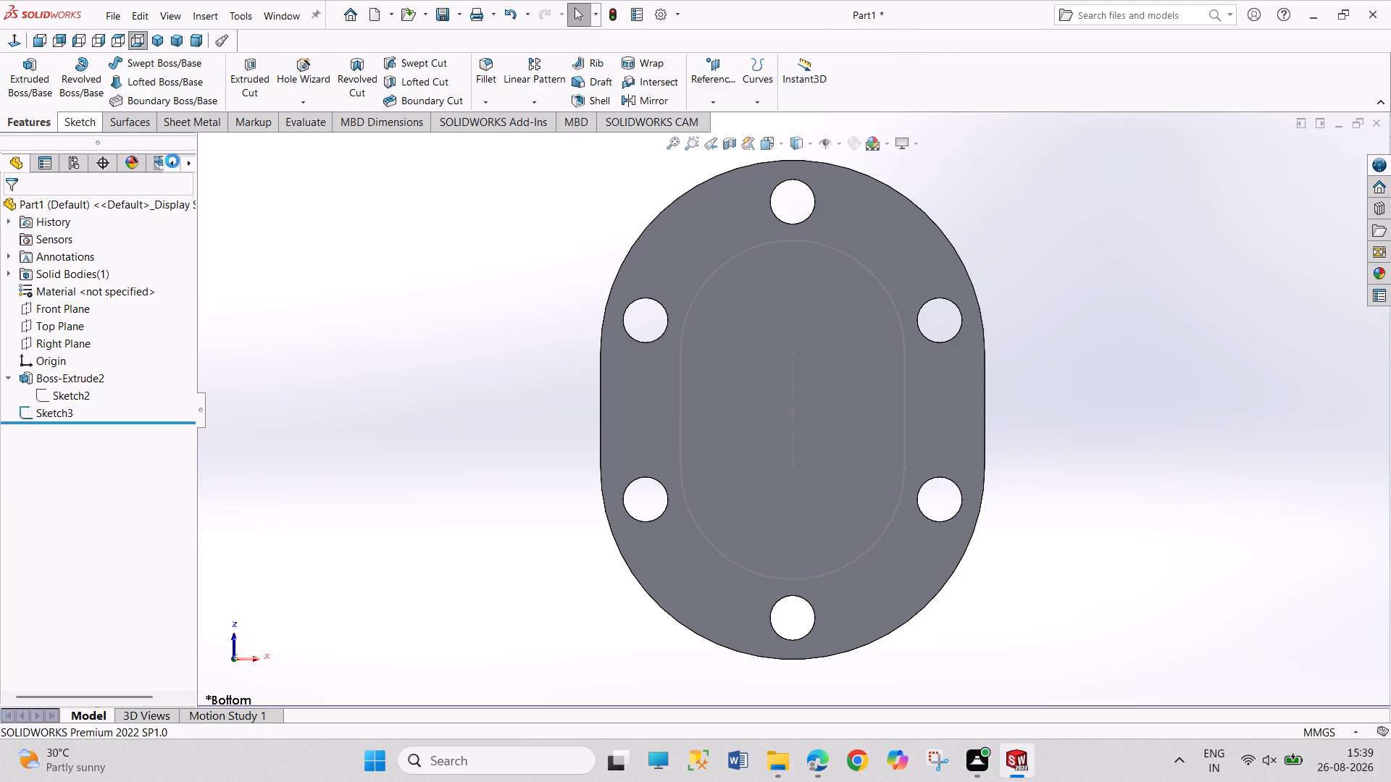
Extrude the enlarged slot sketch as a blind boss 146-35 (111 mm) outward from the flange's underside.
{"action": "middle_click_drag", "start_coordinate": [338, 332], "coordinate": [417, 456]}
{"action": "left_click", "coordinate": [12, 64]}
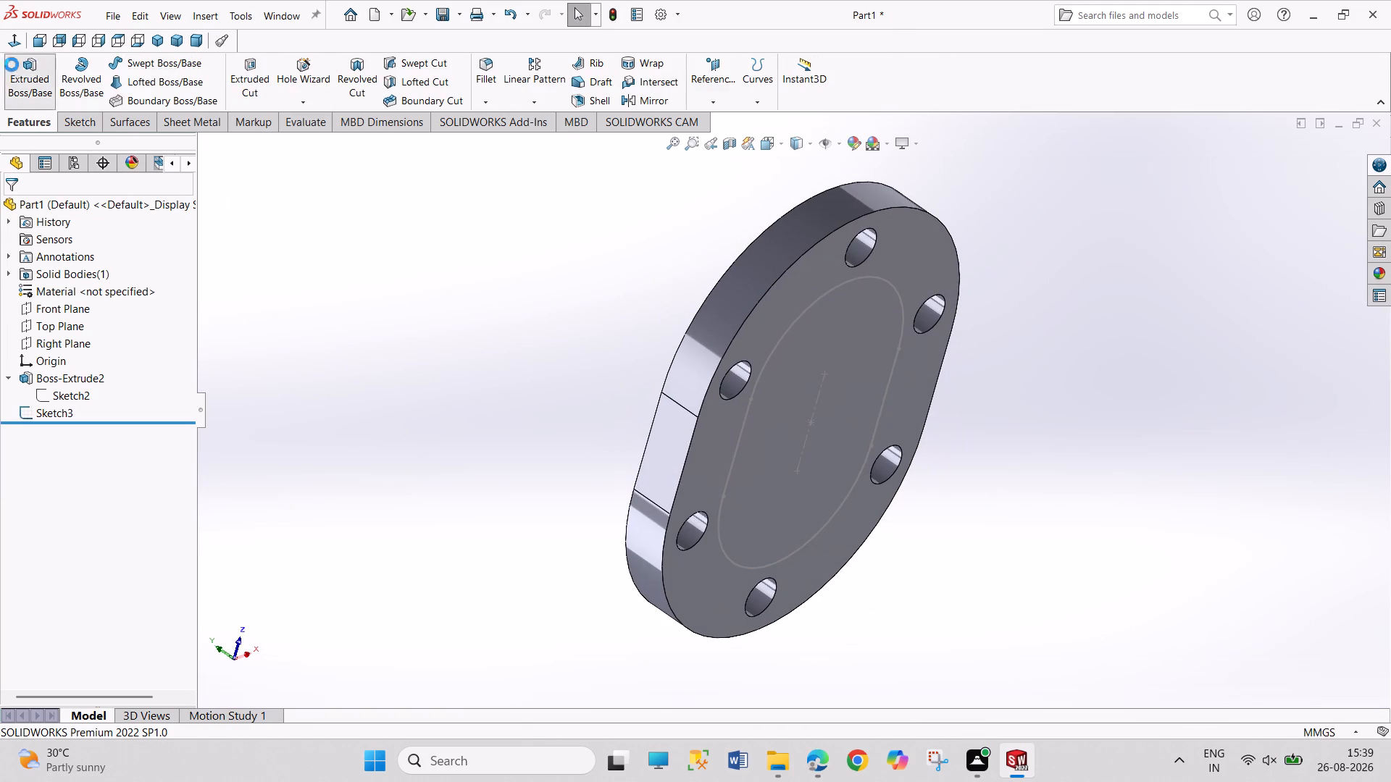
{"action": "left_click", "coordinate": [738, 564]}
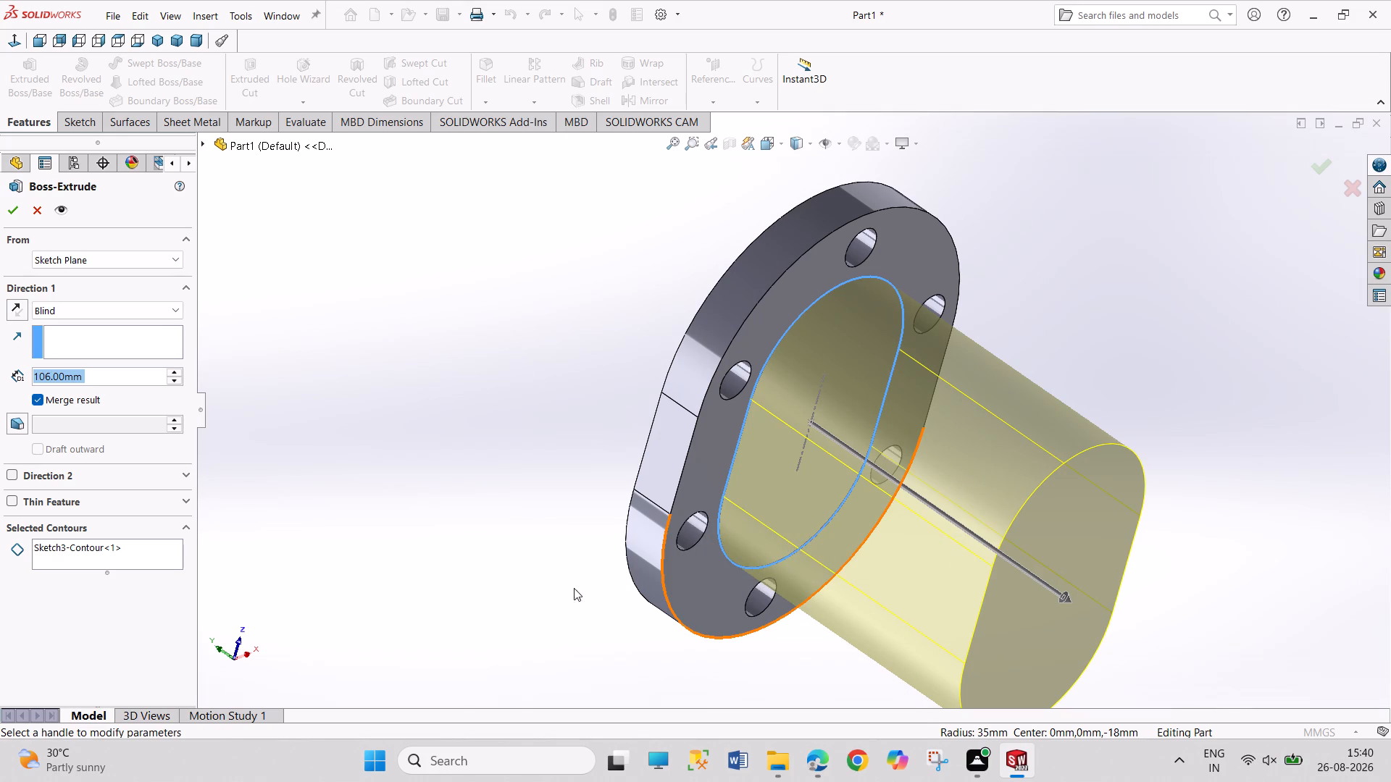
{"action": "type", "text": "146"}
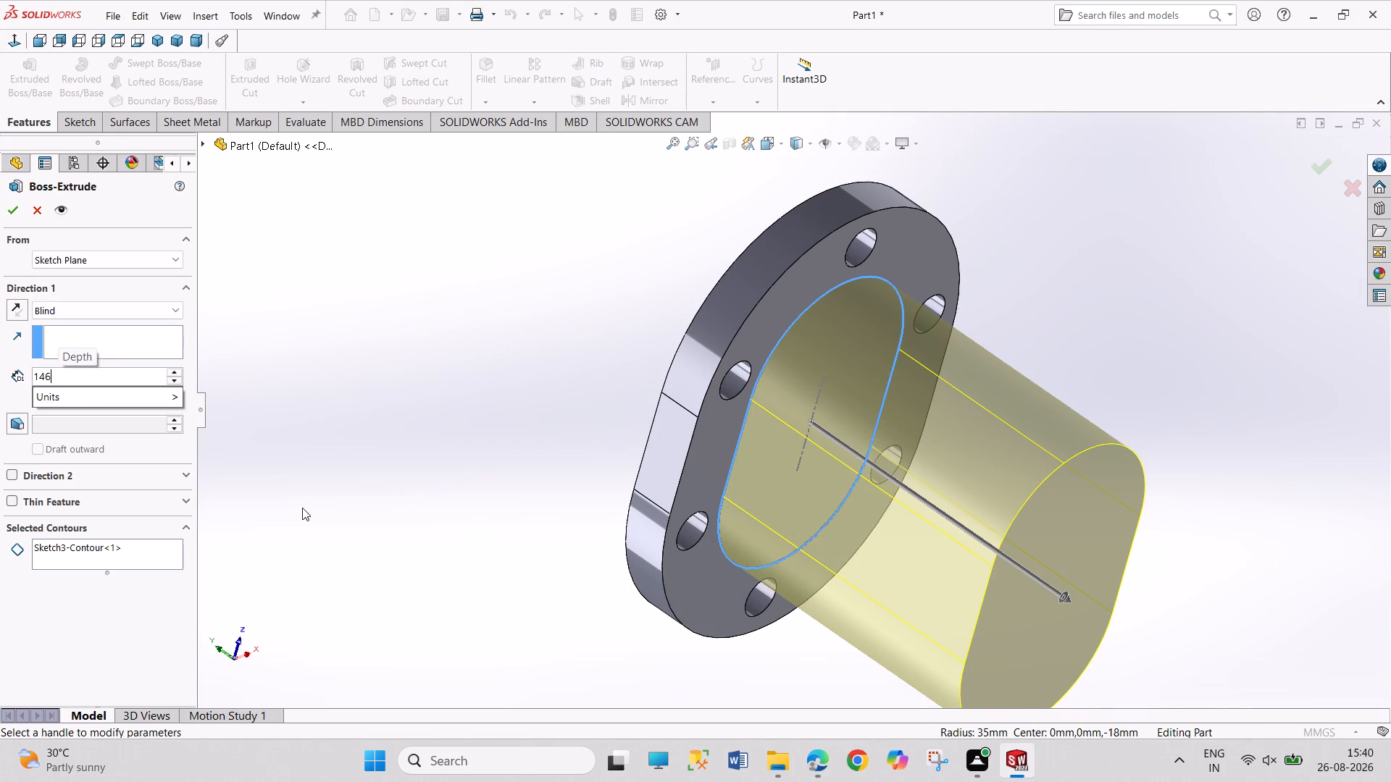
{"action": "type", "text": "-35"}
{"action": "key", "text": "Return"}
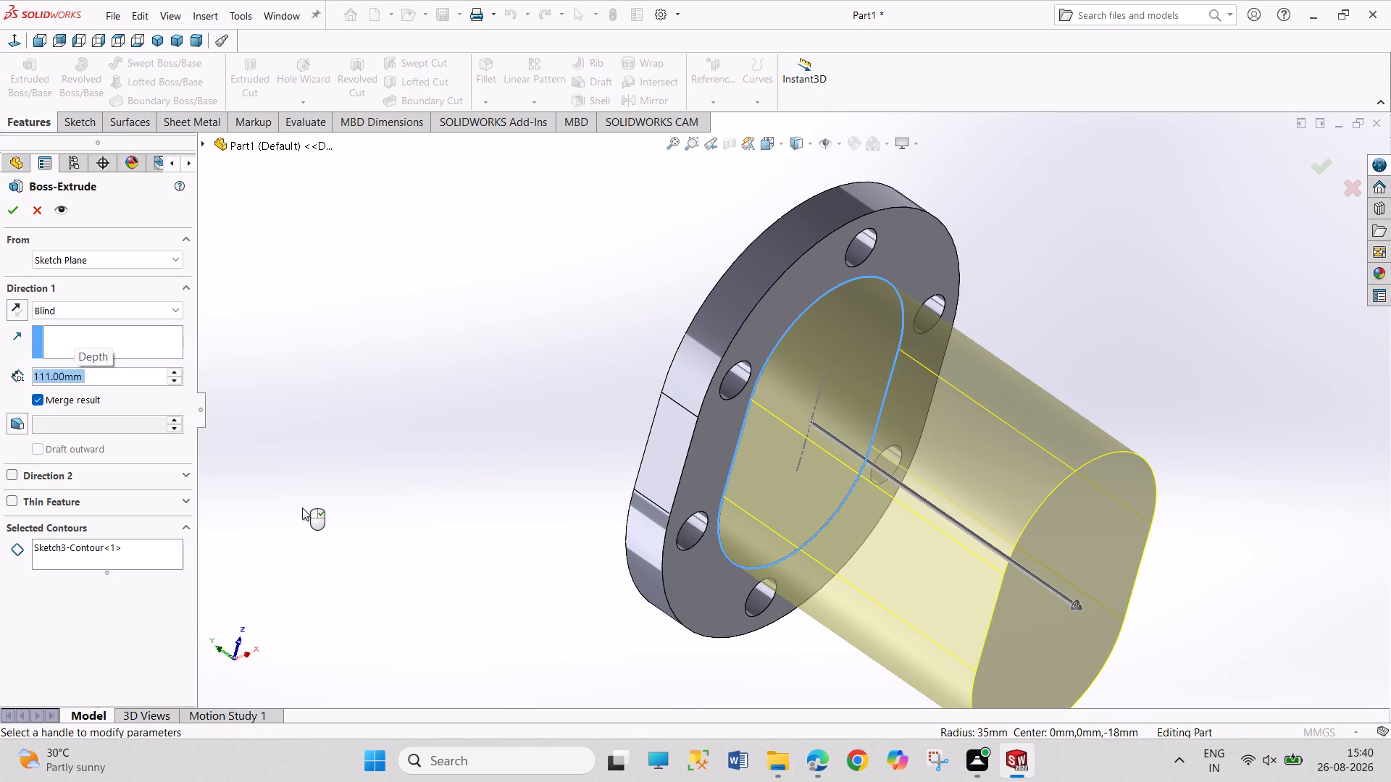
{"action": "left_click", "coordinate": [4, 210]}
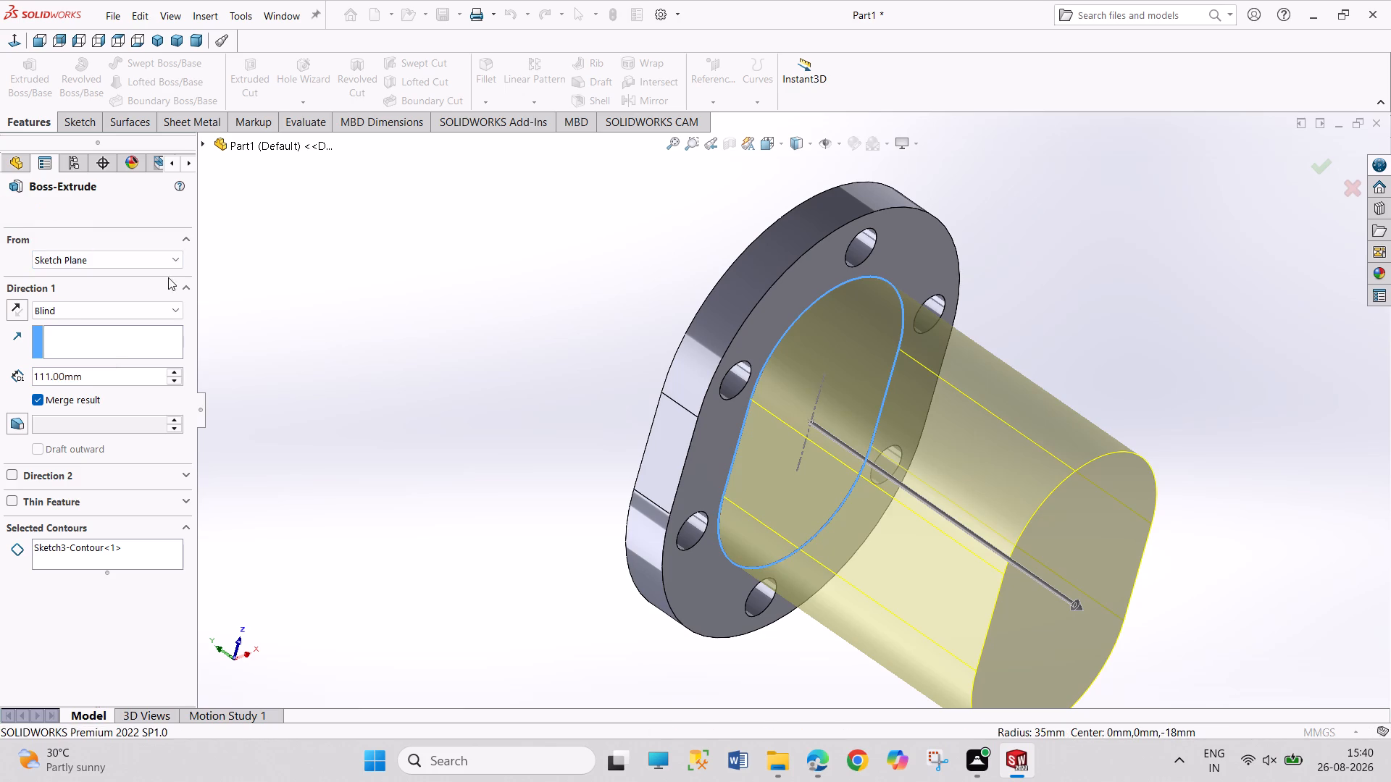
Start a sketch on the flange's outer face and draw a vertical centerpoint slot from the origin, end radius about 18 mm.
{"action": "scroll", "coordinate": [427, 434], "scroll_direction": "up", "scroll_amount": 2}
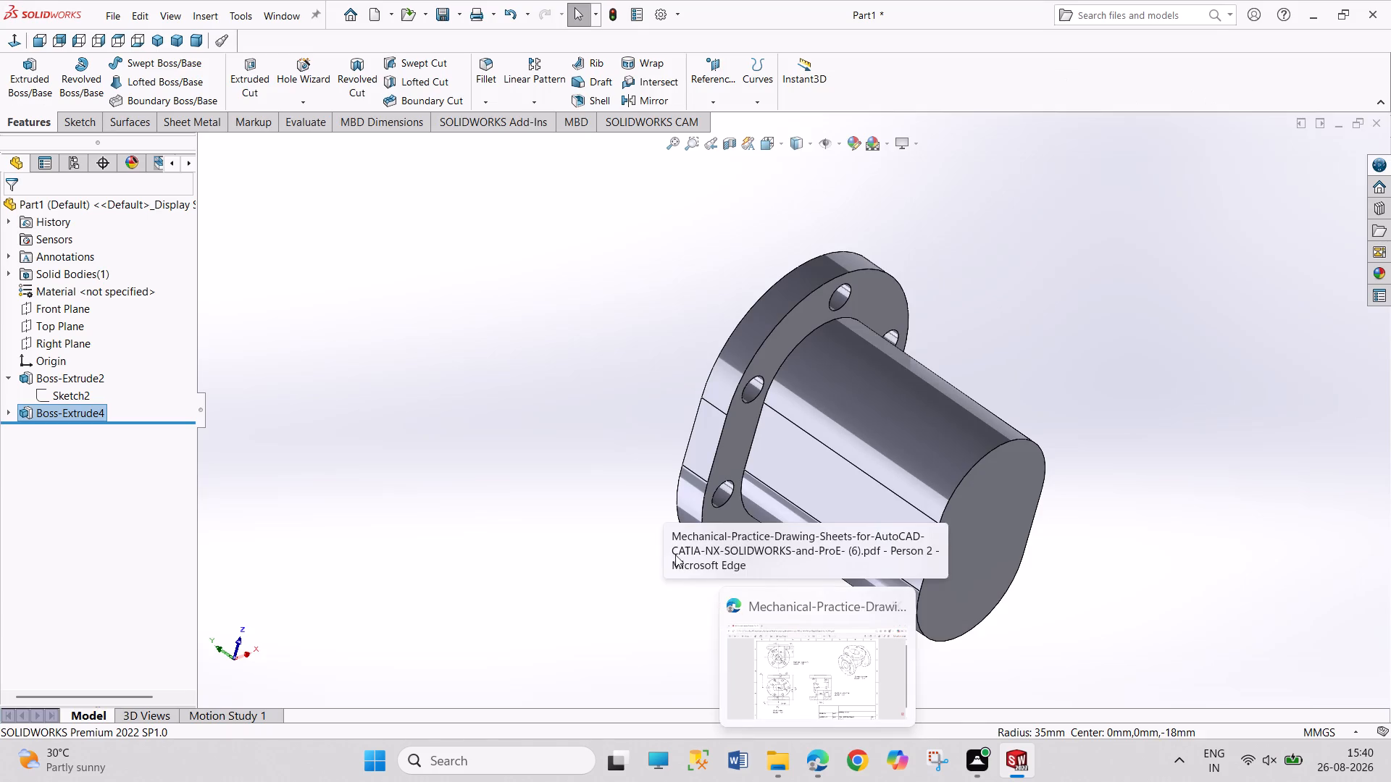
{"action": "middle_click_drag", "start_coordinate": [633, 484], "coordinate": [777, 718]}
{"action": "left_click", "coordinate": [853, 515]}
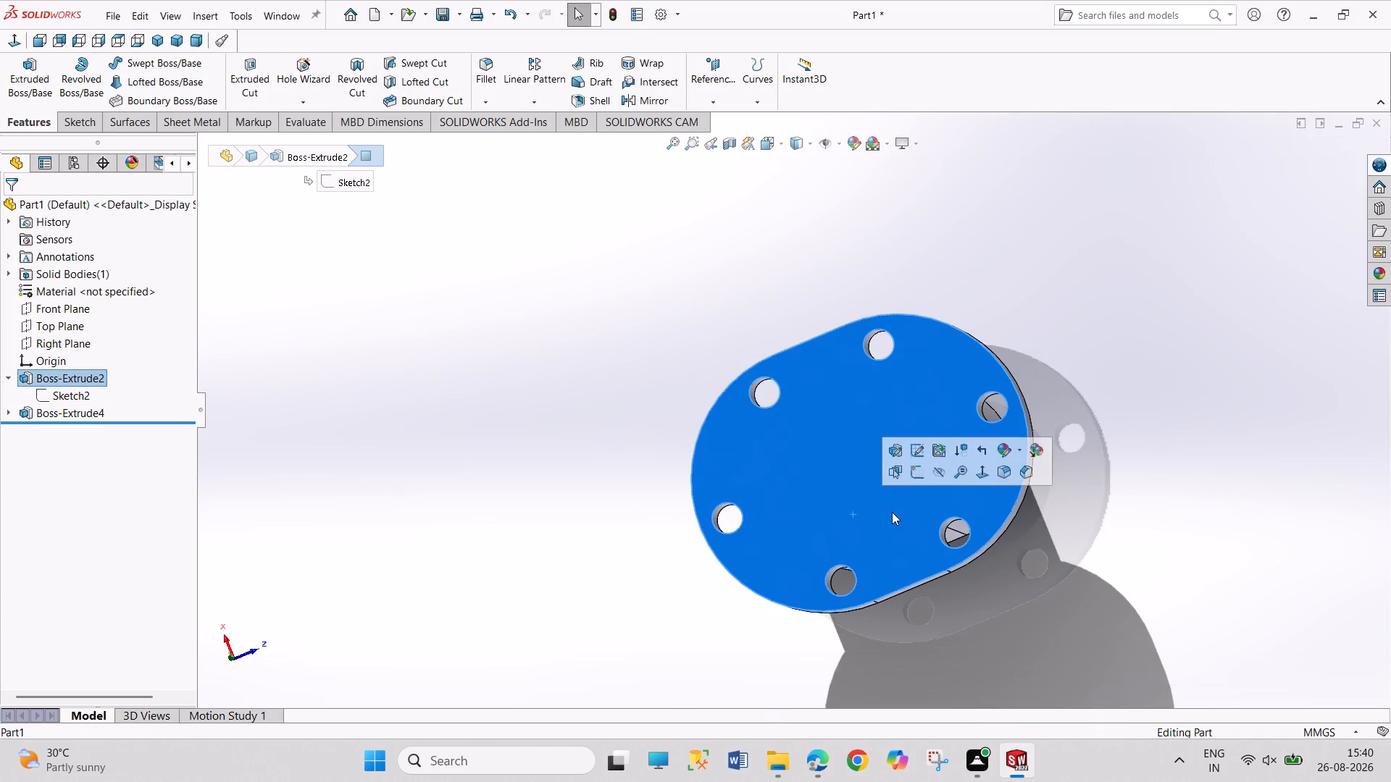
{"action": "left_click", "coordinate": [914, 478]}
{"action": "left_click", "coordinate": [1067, 574]}
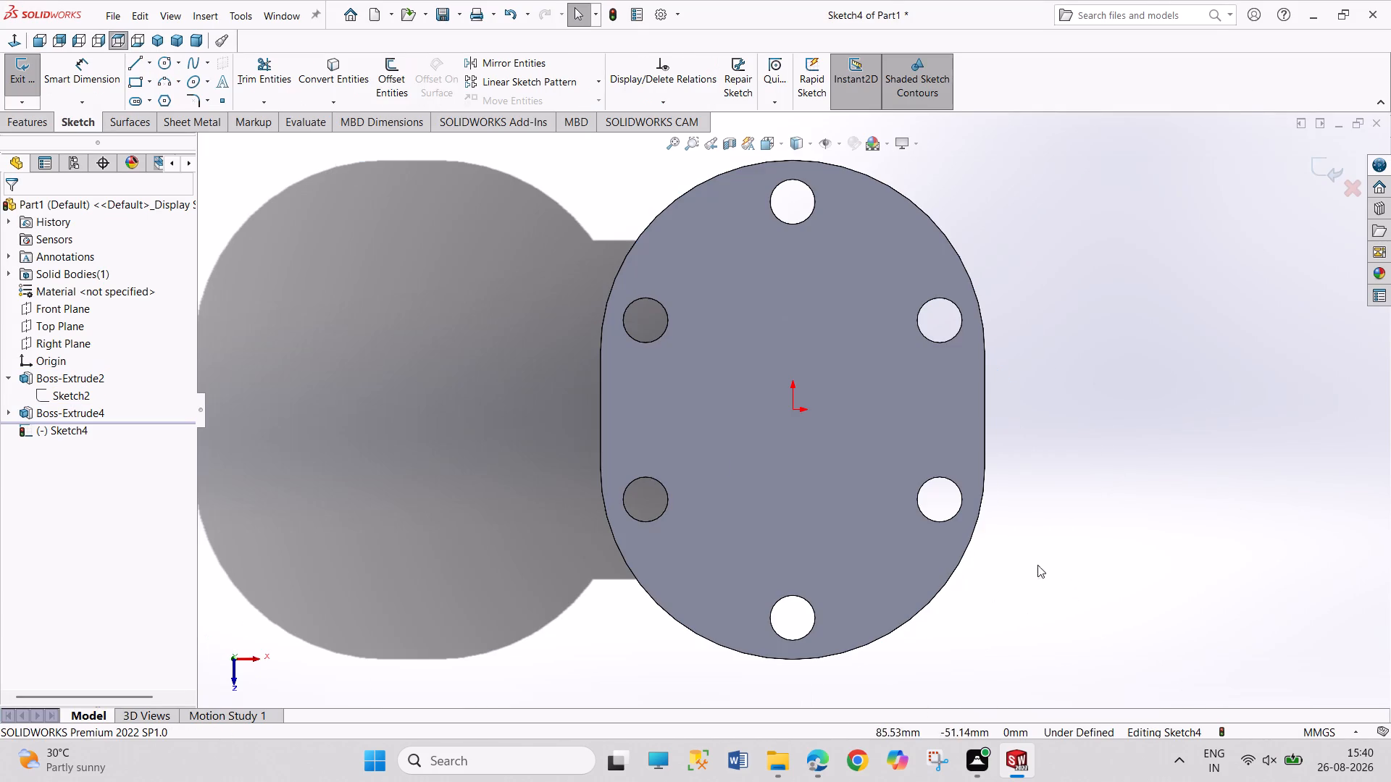
{"action": "left_click", "coordinate": [131, 101]}
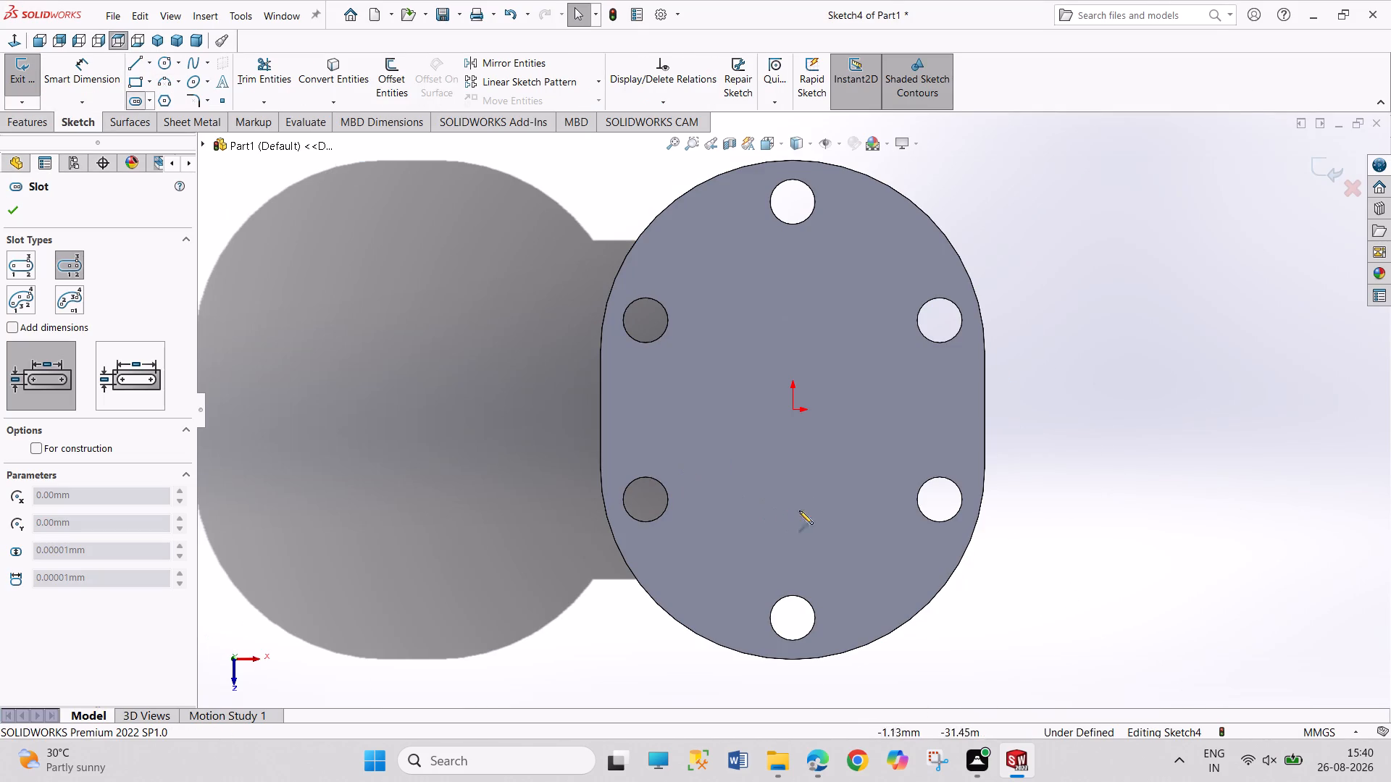
{"action": "left_click", "coordinate": [791, 411]}
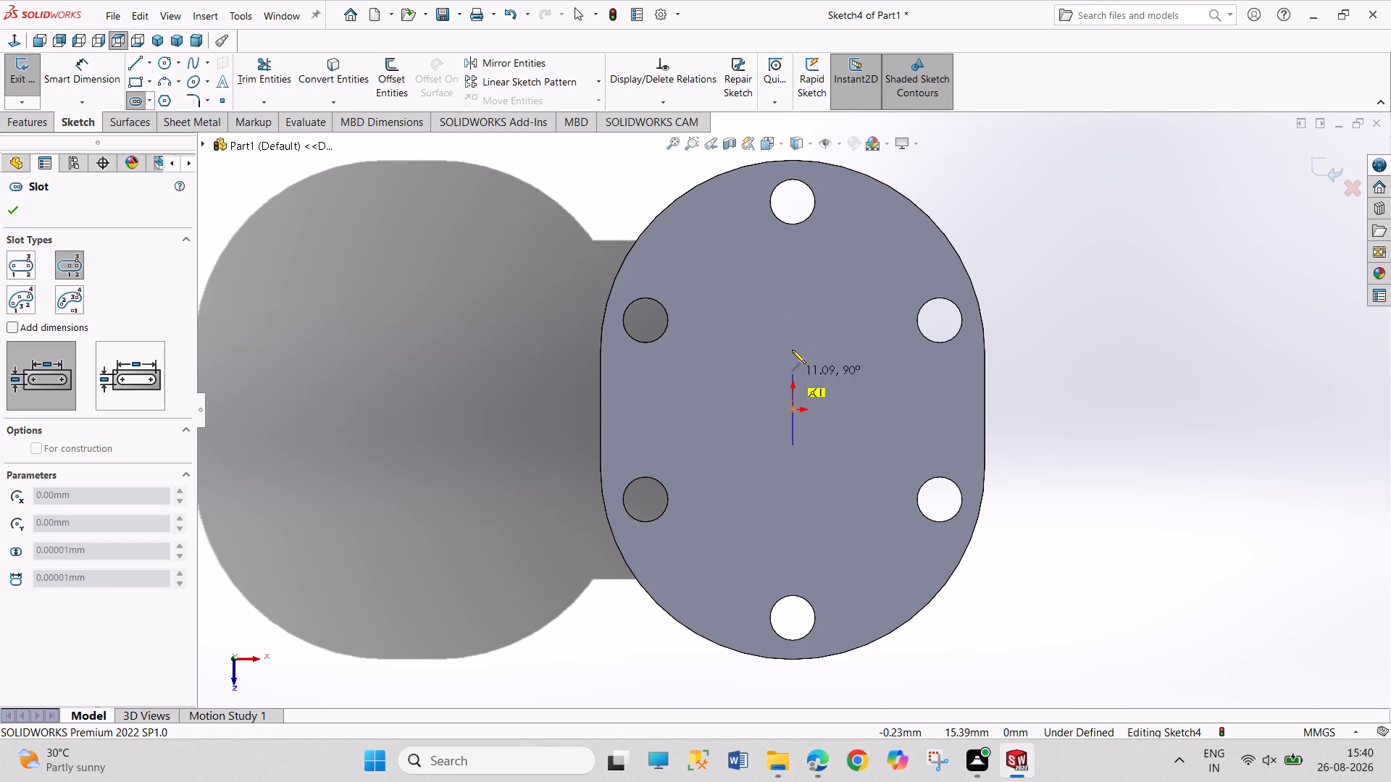
{"action": "left_click", "coordinate": [791, 326]}
{"action": "left_click", "coordinate": [851, 355]}
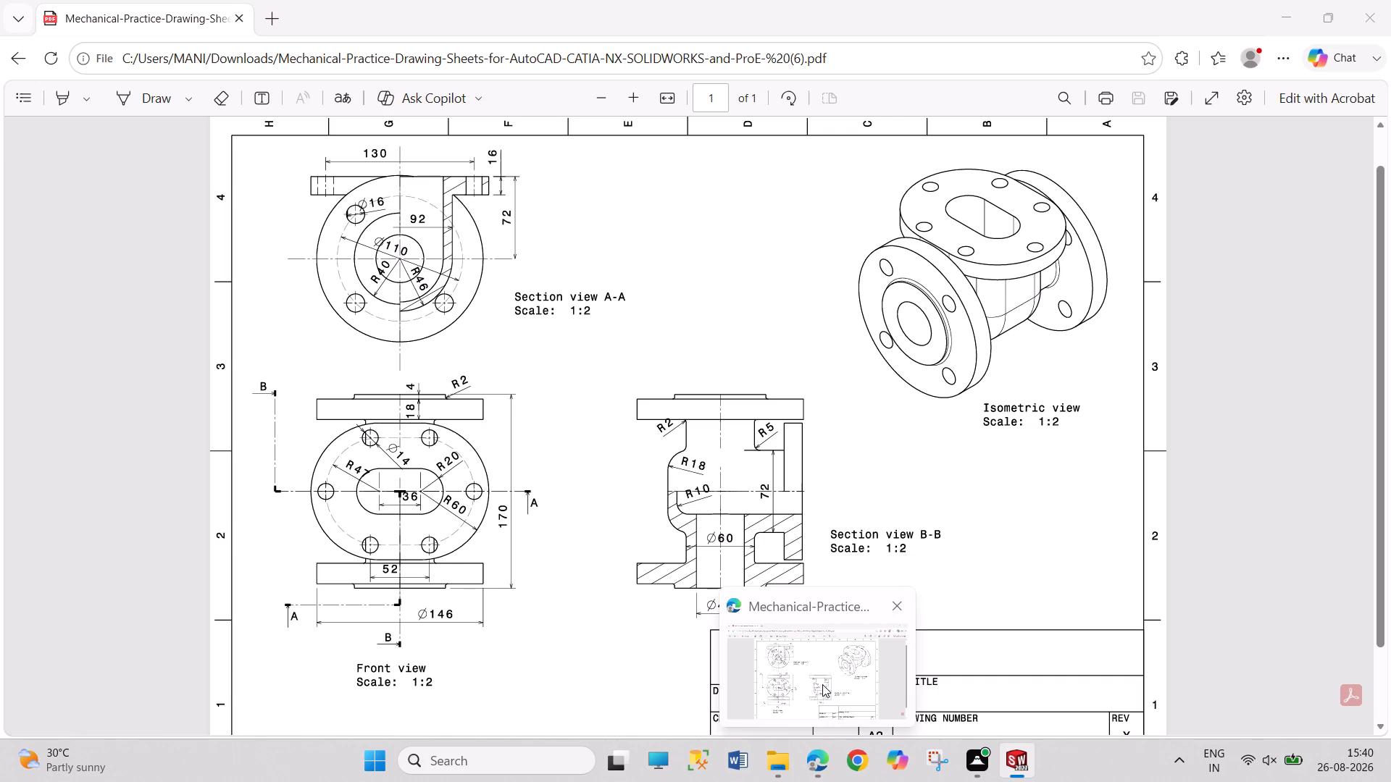
Dimension the slot with a 20 mm end radius and a 26 mm distance between its arc centres.
{"action": "right_click_drag", "start_coordinate": [1052, 554], "coordinate": [1052, 266]}
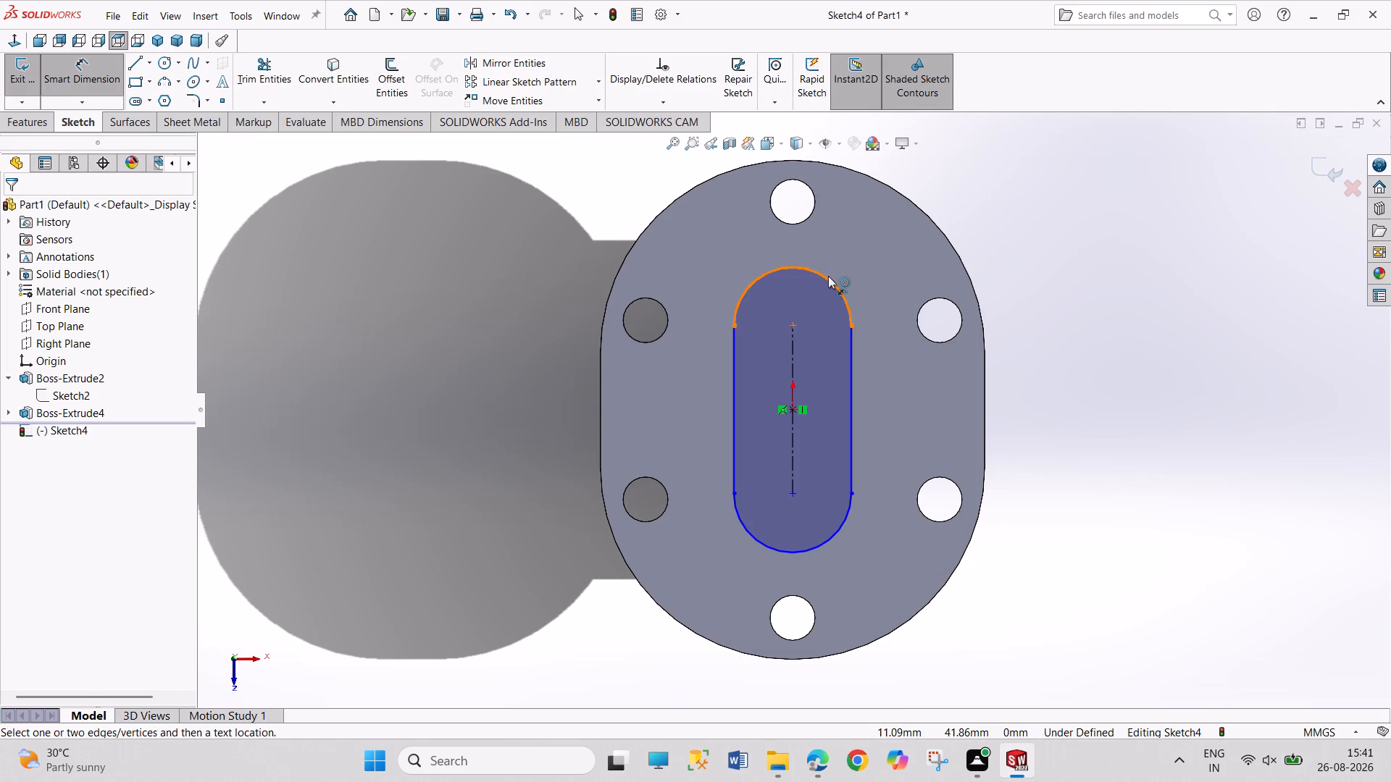
{"action": "left_click", "coordinate": [828, 276]}
{"action": "left_click", "coordinate": [913, 243]}
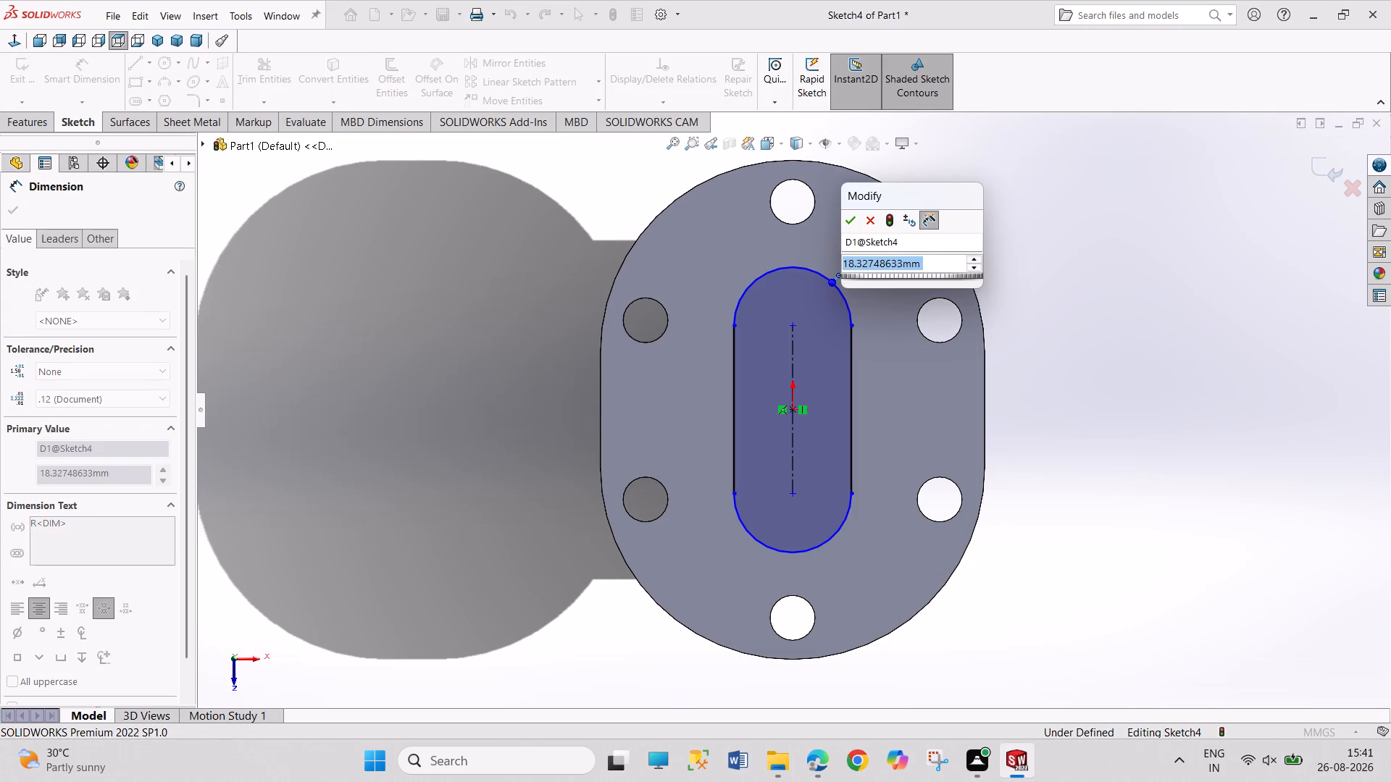
{"action": "type", "text": "20"}
{"action": "key", "text": "Return"}
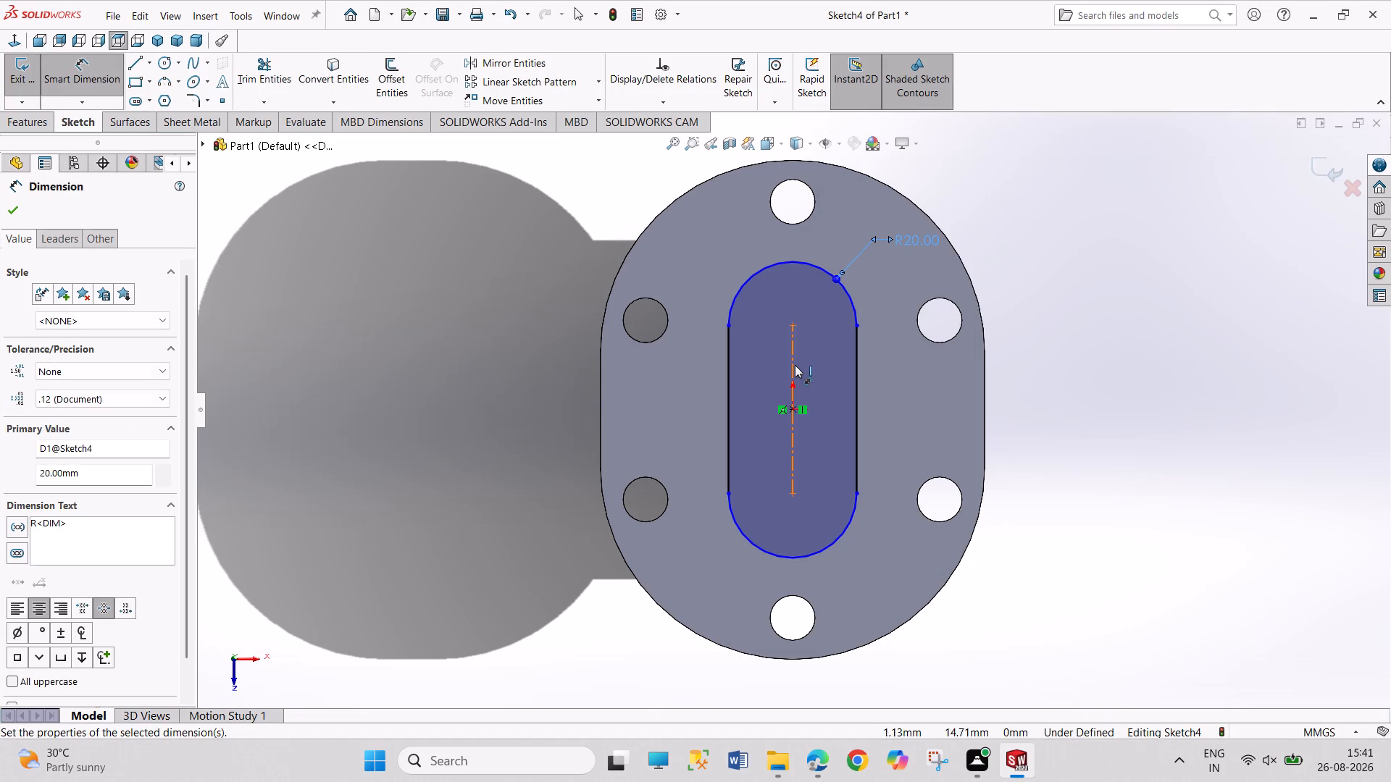
{"action": "left_click", "coordinate": [793, 366]}
{"action": "left_click", "coordinate": [1028, 413]}
{"action": "type", "text": "26"}
{"action": "key", "text": "Return"}
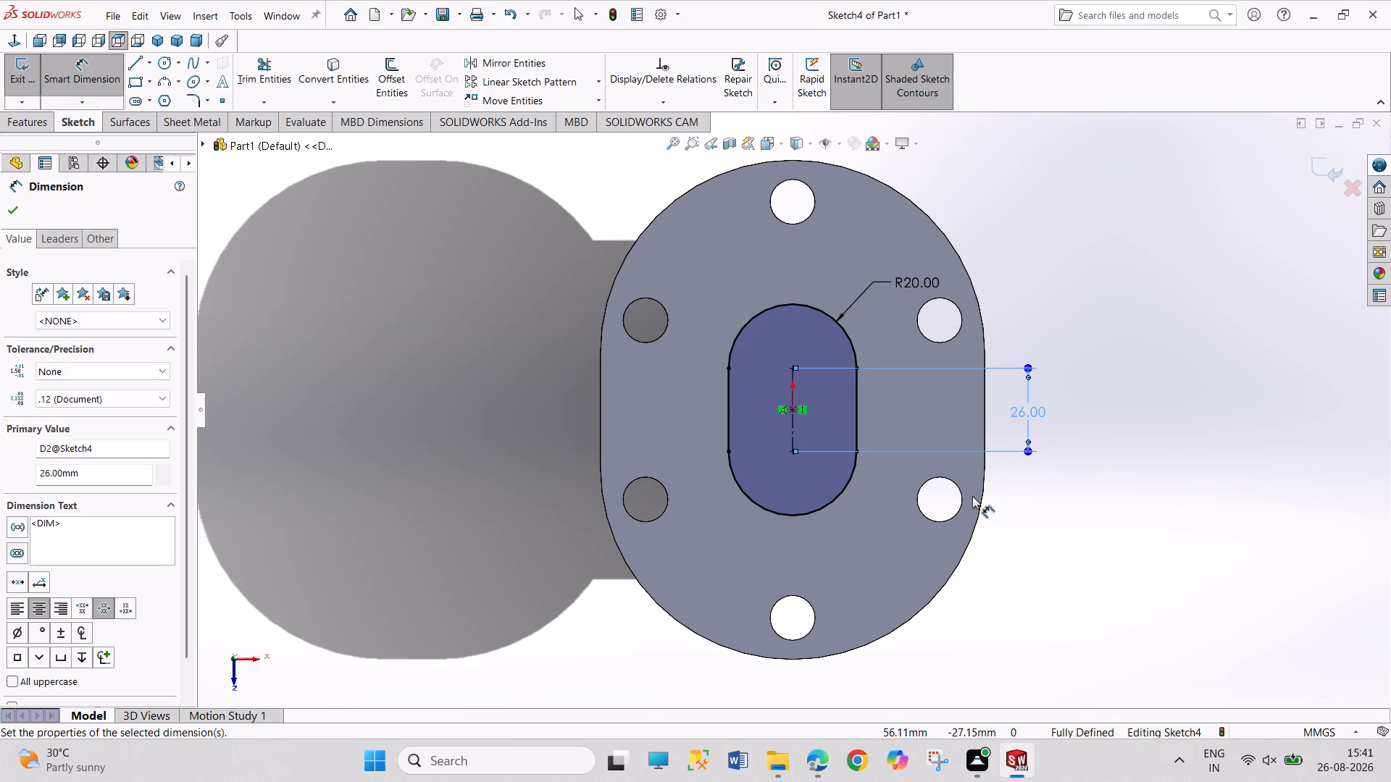
{"action": "right_click", "coordinate": [1070, 548]}
{"action": "left_click", "coordinate": [1086, 594]}
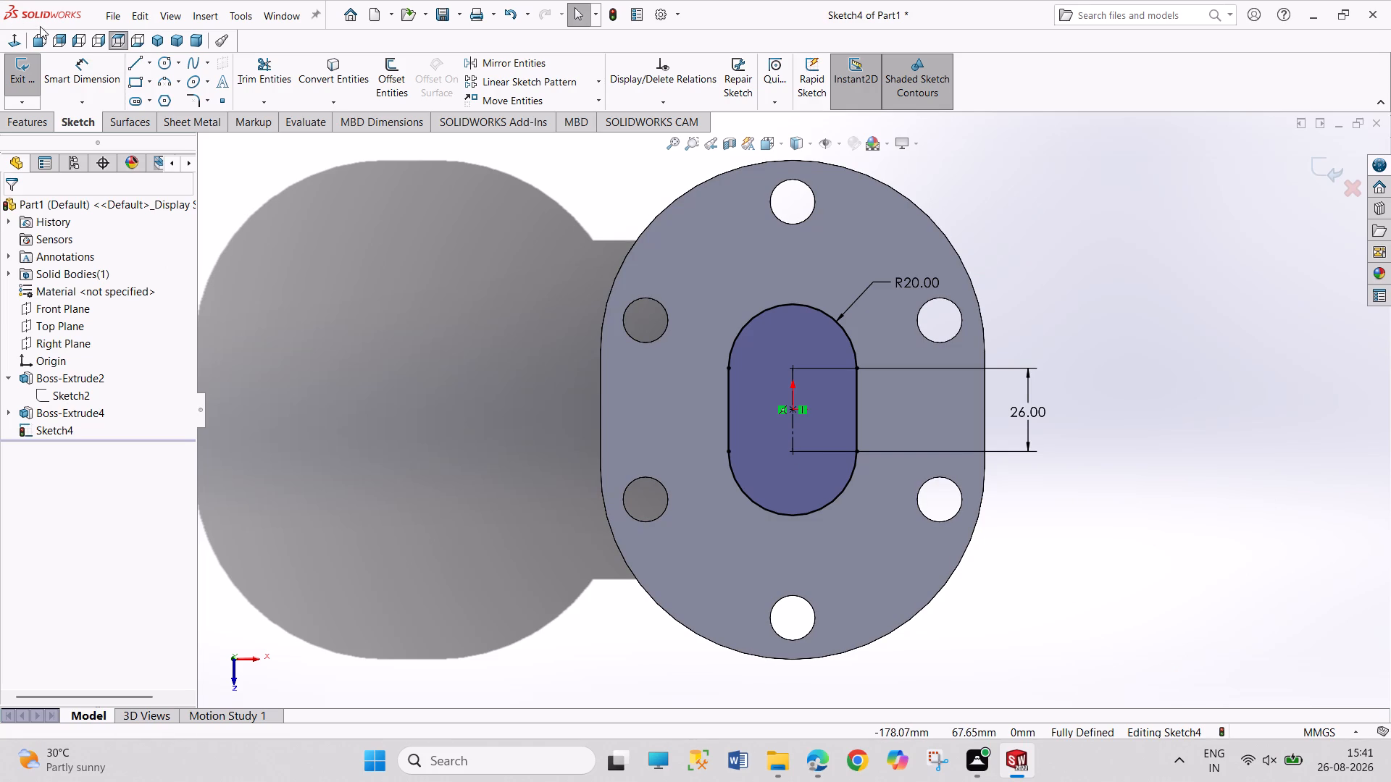
Cut the slot sketch through the flange into the boss as a blind extruded cut 111 mm deep.
{"action": "left_click", "coordinate": [26, 61]}
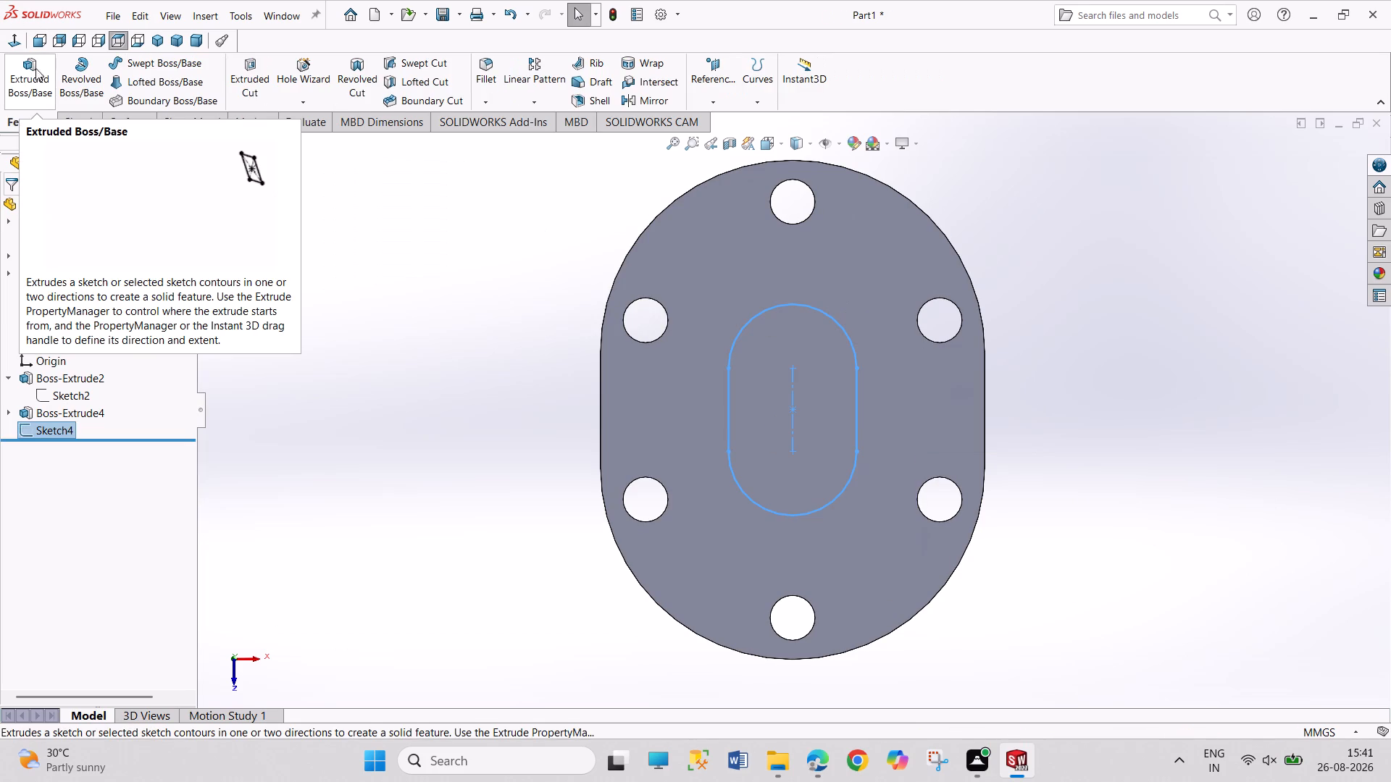
{"action": "left_click", "coordinate": [251, 85]}
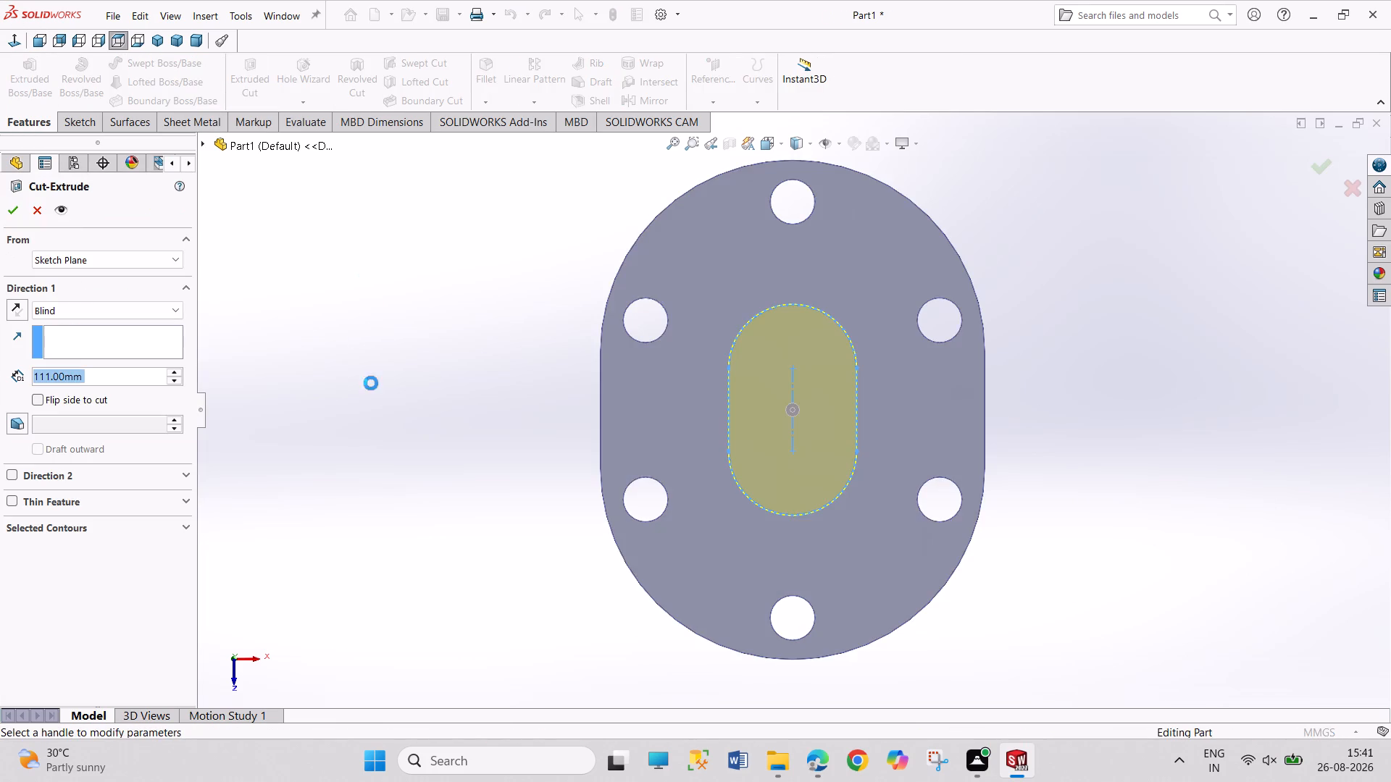
{"action": "middle_click_drag", "start_coordinate": [371, 384], "coordinate": [351, 0]}
{"action": "middle_click_drag", "start_coordinate": [574, 401], "coordinate": [509, 349]}
{"action": "left_click", "coordinate": [180, 371]}
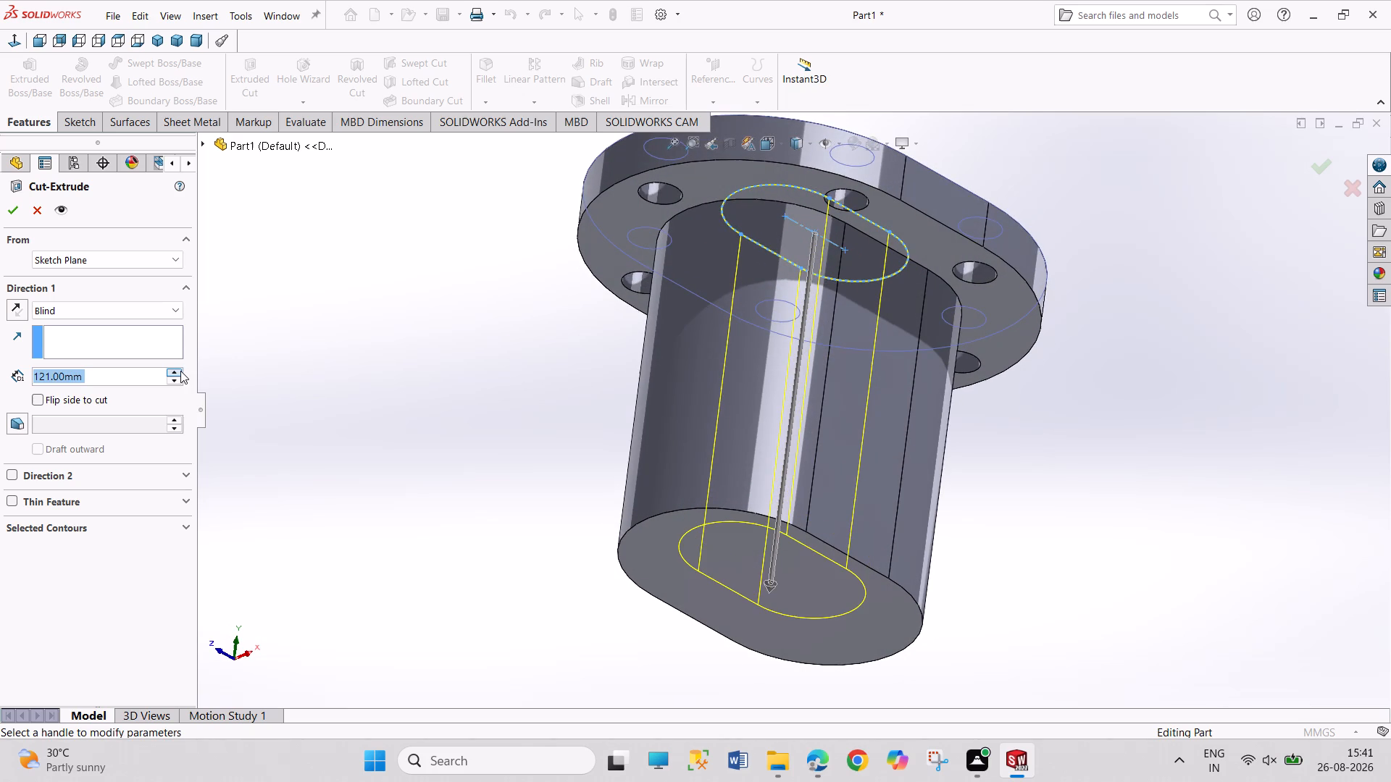
{"action": "left_click", "coordinate": [181, 384]}
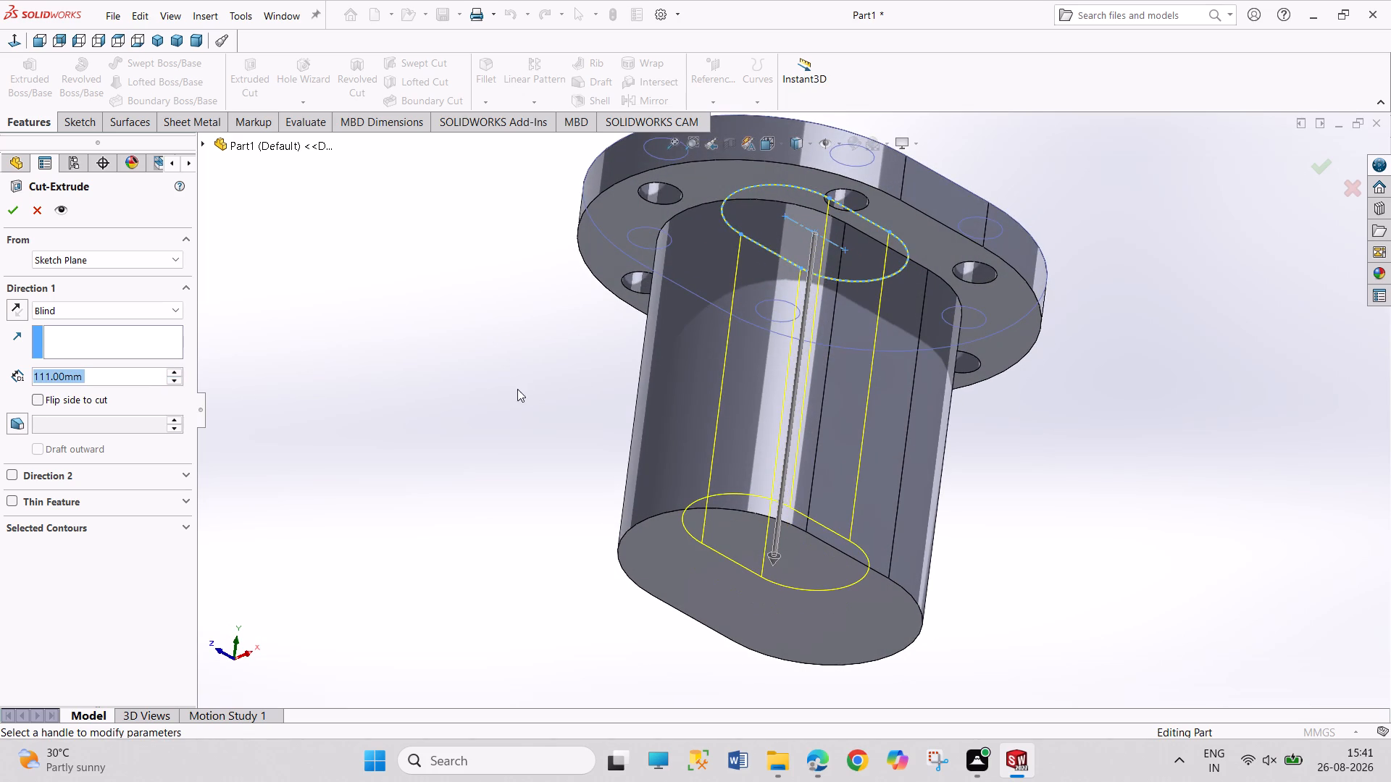
{"action": "middle_click_drag", "start_coordinate": [516, 390], "coordinate": [456, 472]}
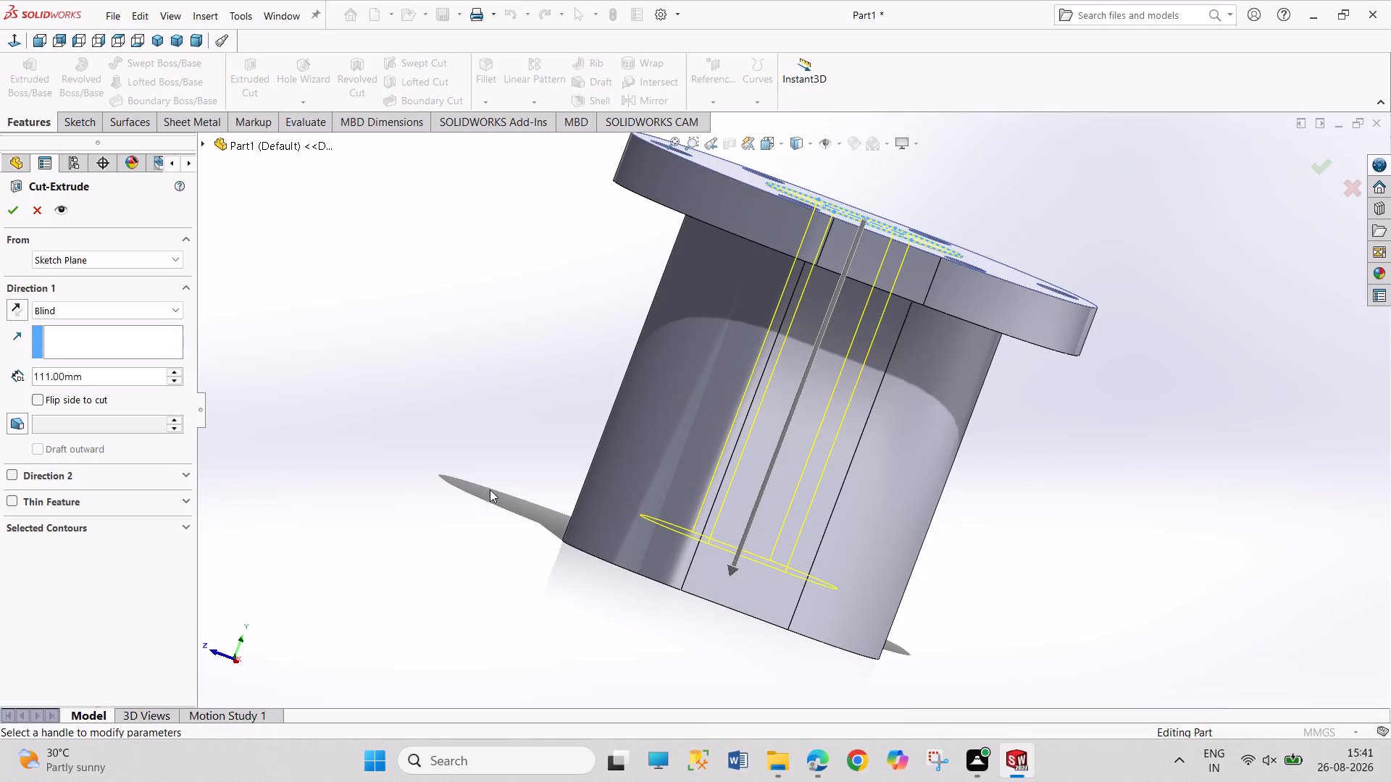
{"action": "middle_click_drag", "start_coordinate": [484, 484], "coordinate": [474, 482]}
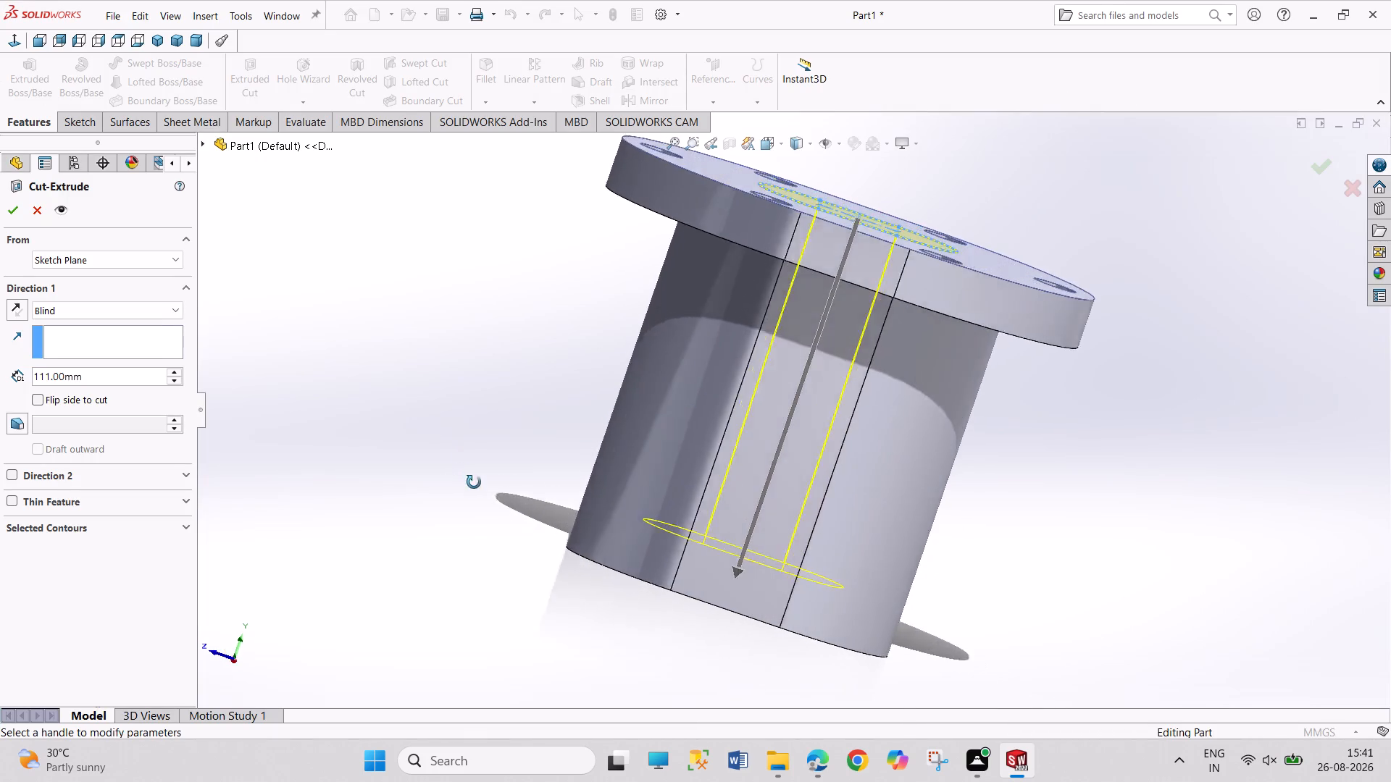
{"action": "middle_click_drag", "start_coordinate": [474, 482], "coordinate": [480, 503]}
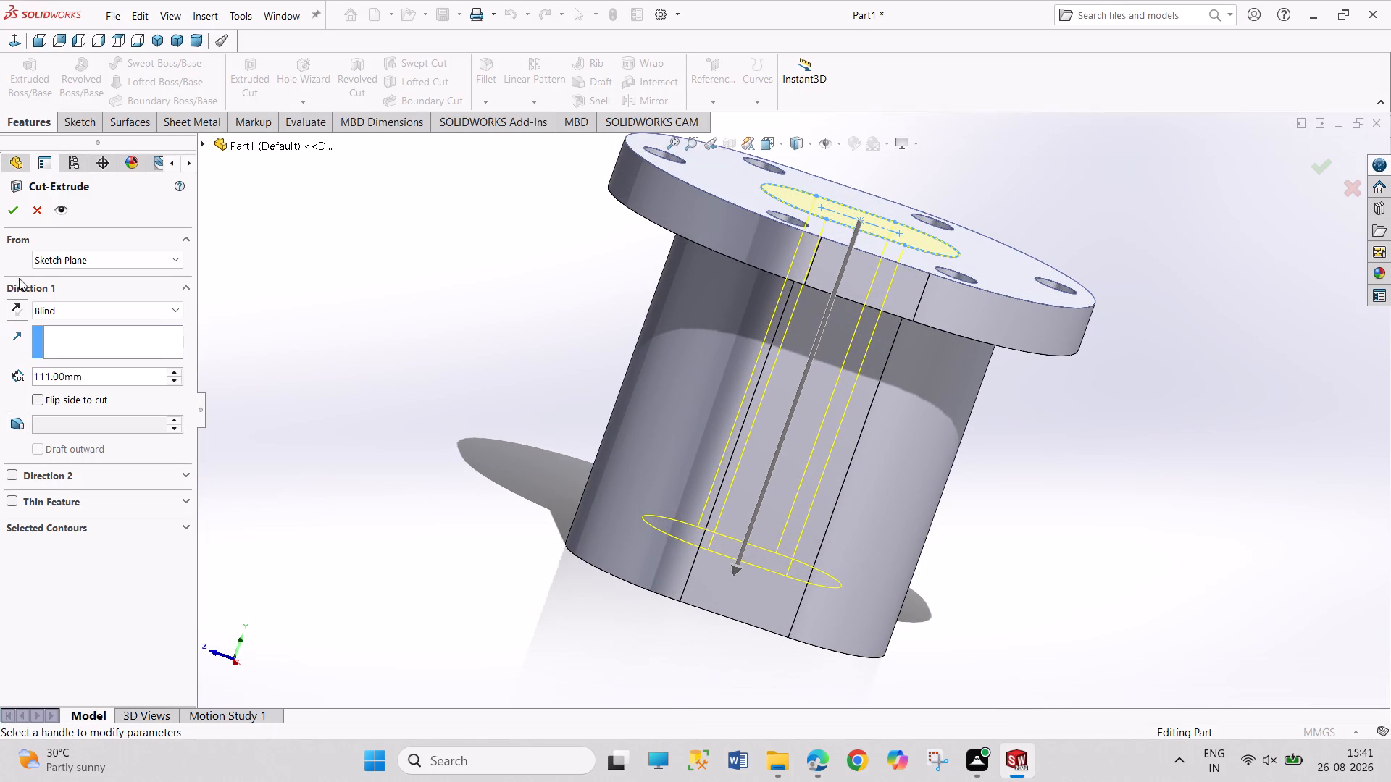
{"action": "left_click", "coordinate": [7, 210]}
Fillet the outer edge loop of the slot boss's free end with an 18 mm radius.
{"action": "middle_click_drag", "start_coordinate": [458, 384], "coordinate": [425, 406]}
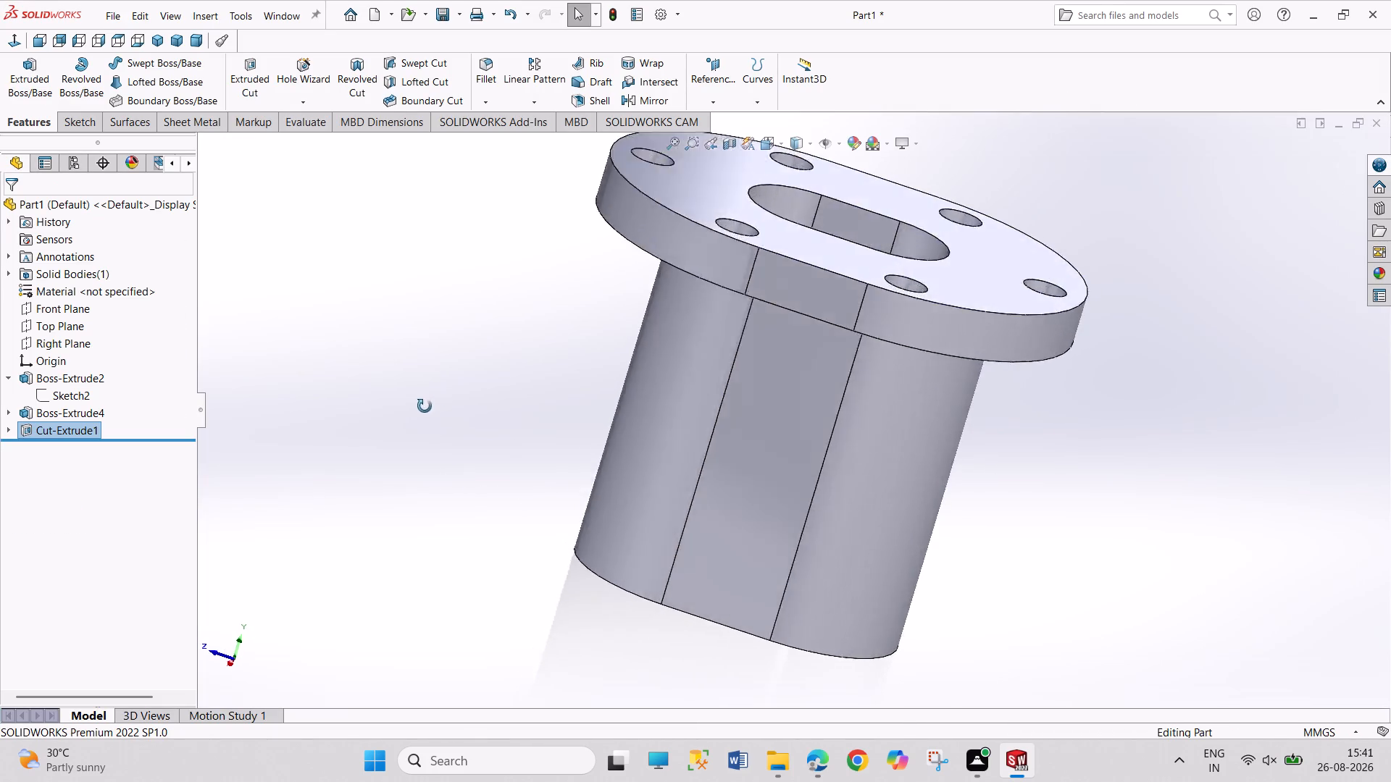
{"action": "middle_click_drag", "start_coordinate": [425, 406], "coordinate": [385, 630]}
{"action": "scroll", "coordinate": [385, 630], "scroll_direction": "up", "scroll_amount": 1}
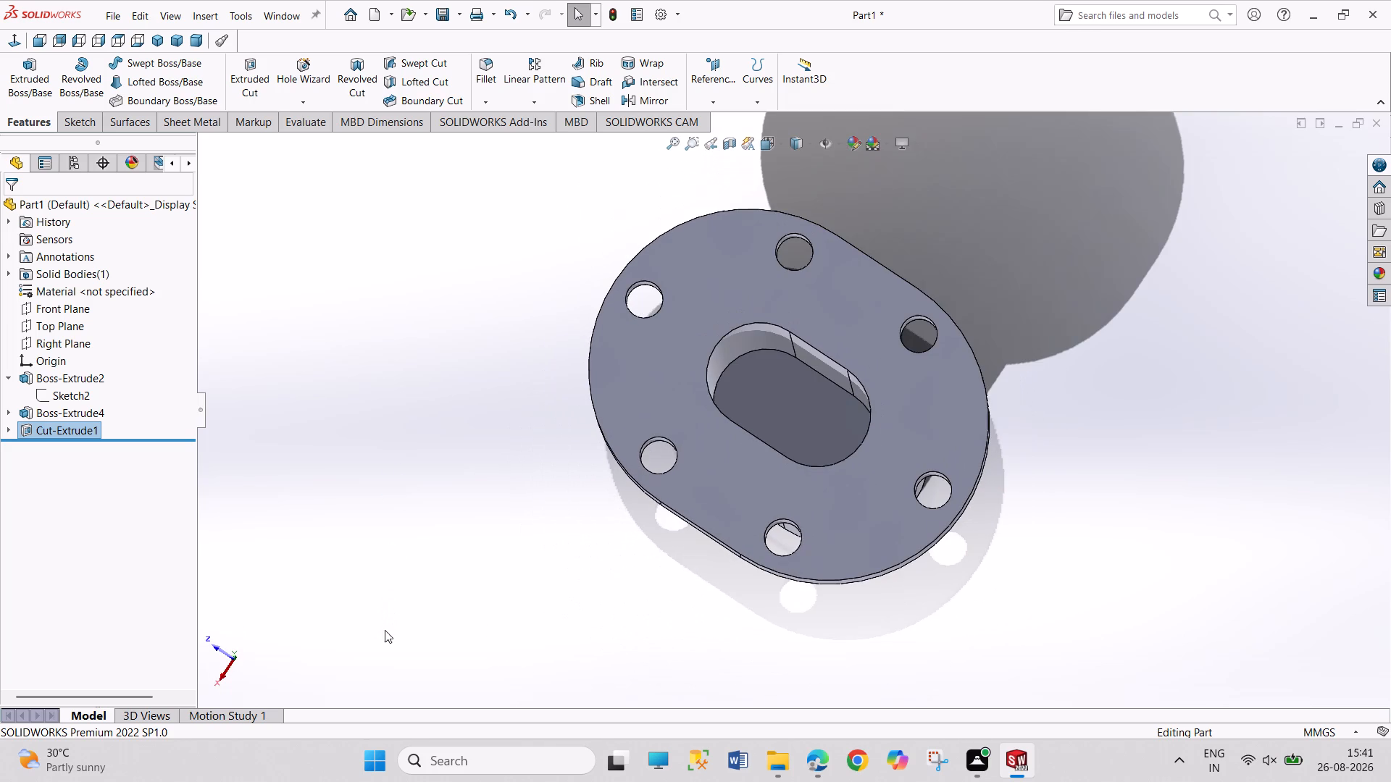
{"action": "middle_click_drag", "start_coordinate": [604, 667], "coordinate": [632, 369]}
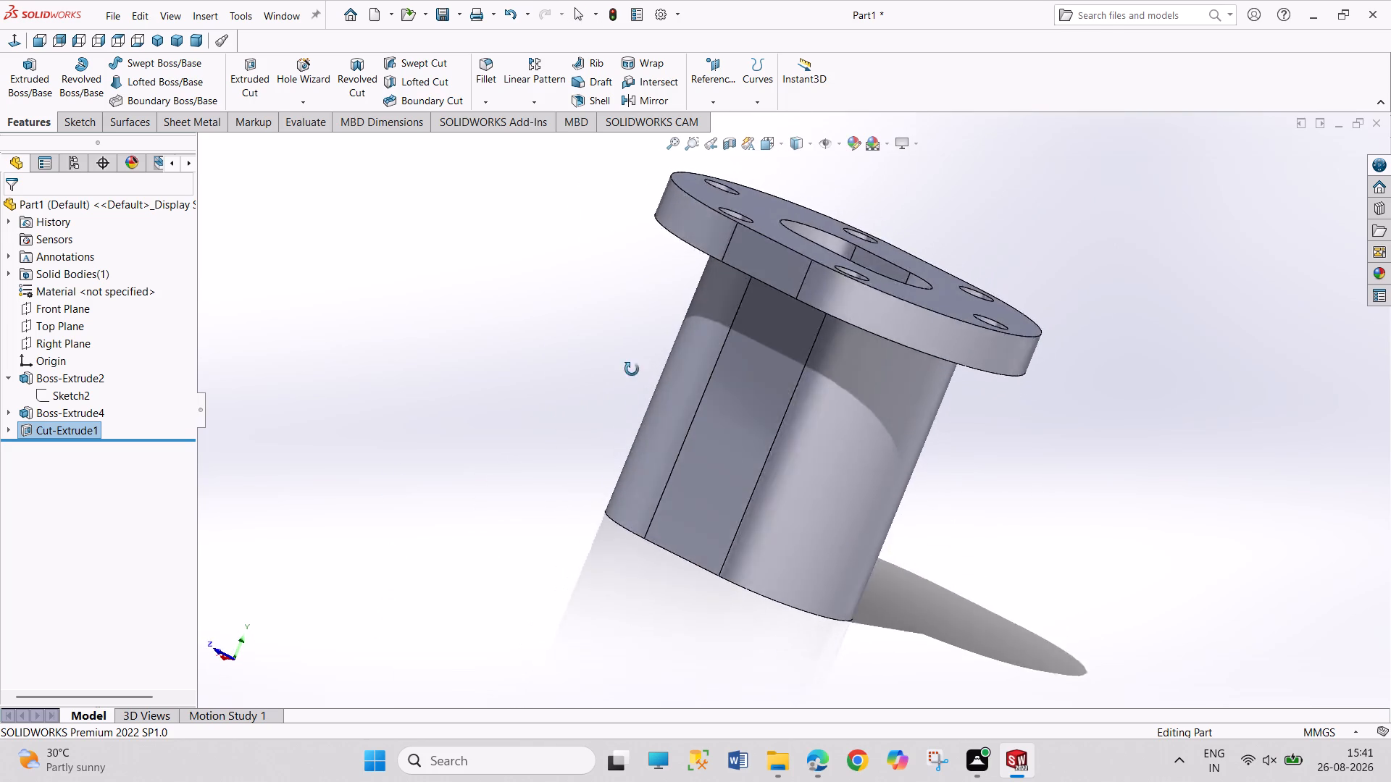
{"action": "middle_click_drag", "start_coordinate": [632, 369], "coordinate": [630, 351]}
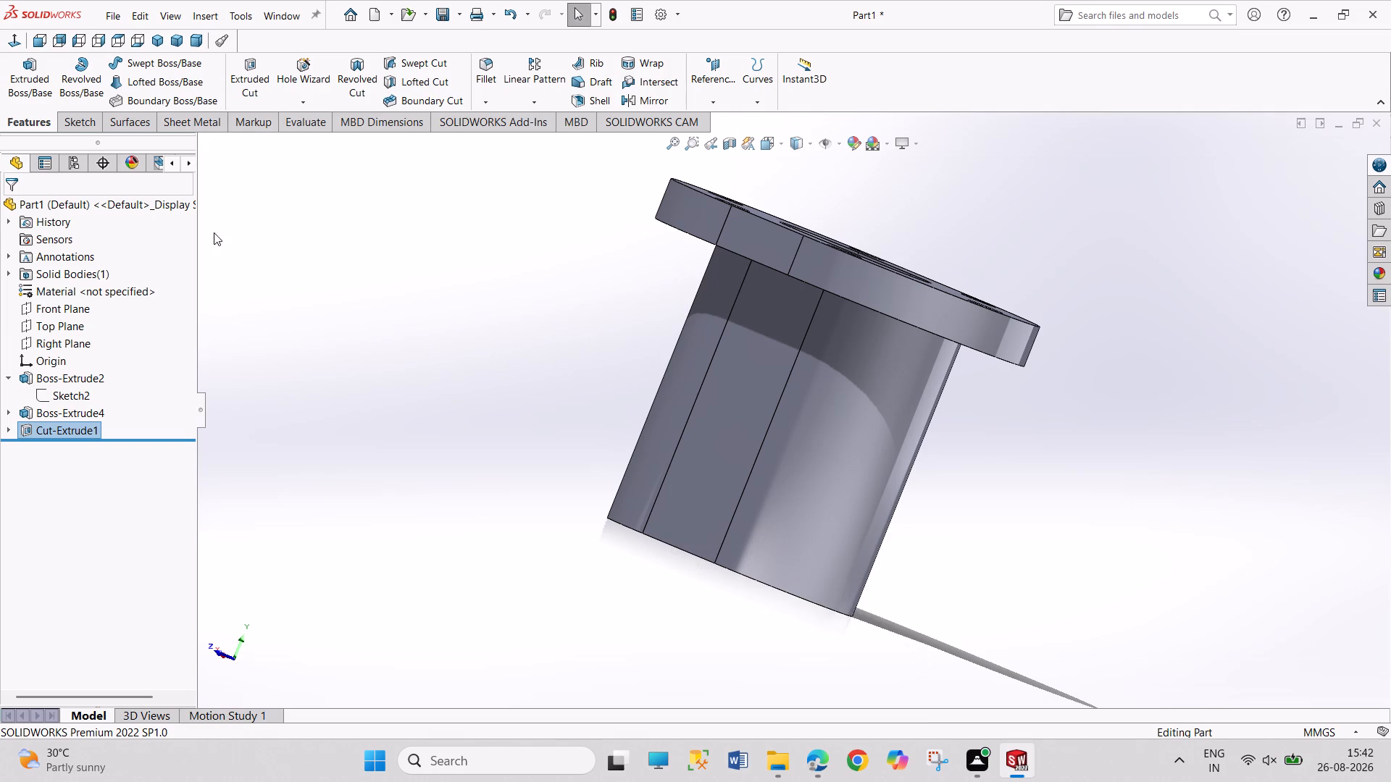
{"action": "left_click", "coordinate": [479, 72]}
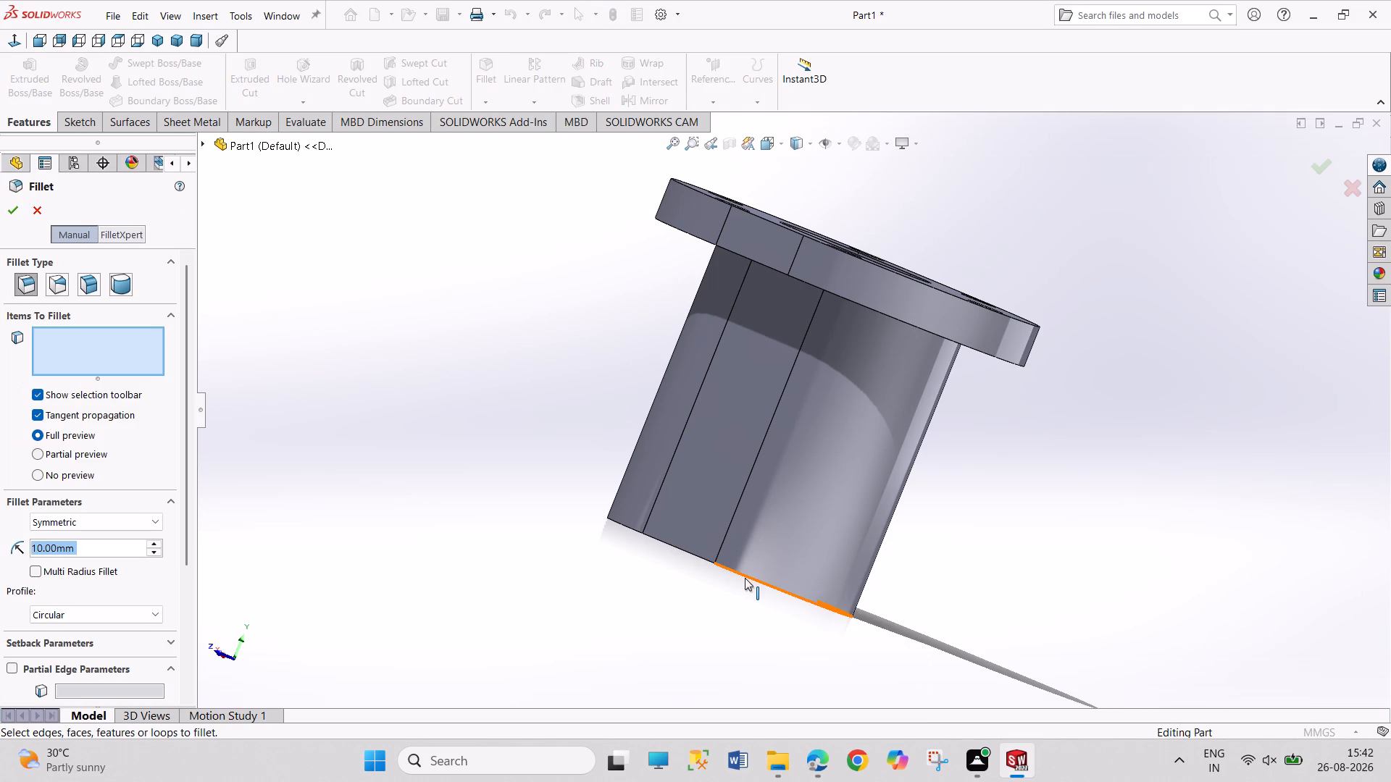
{"action": "left_click", "coordinate": [745, 577]}
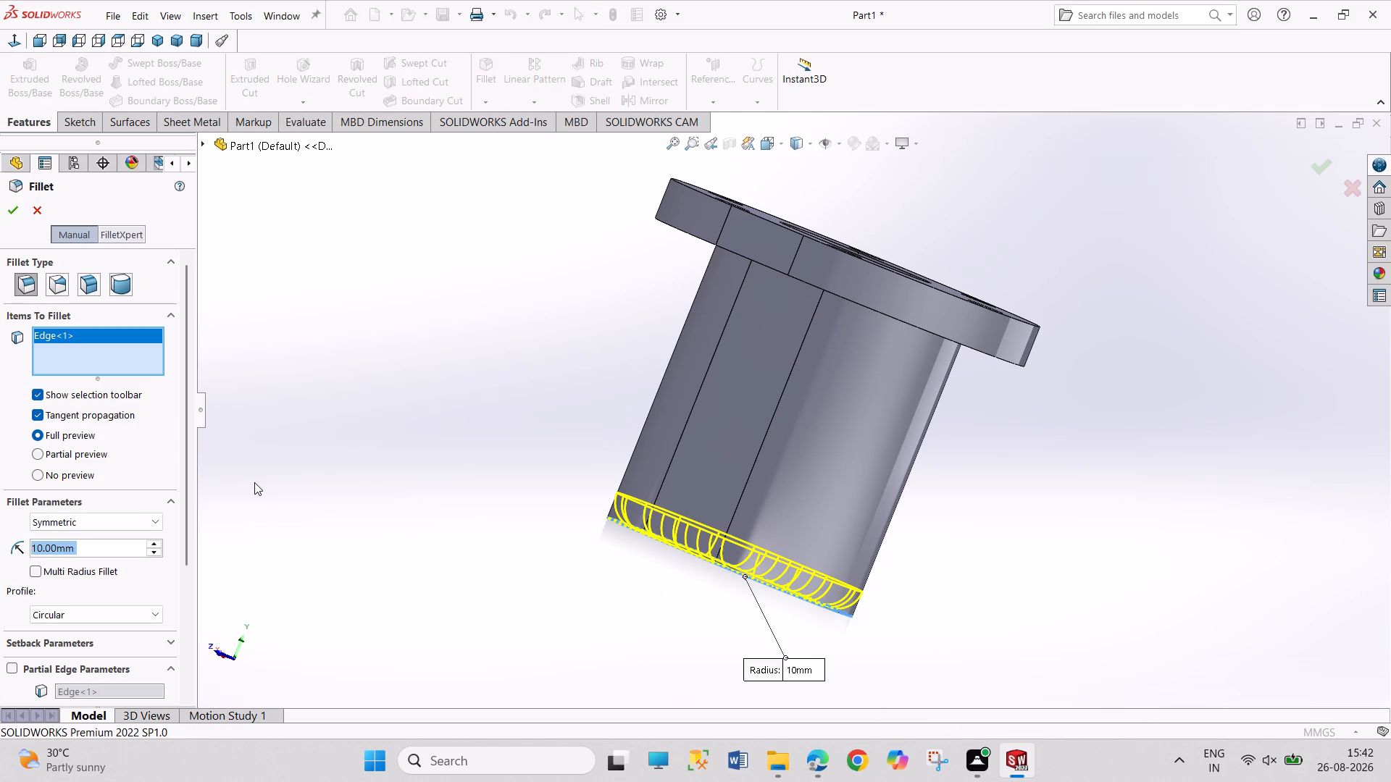
{"action": "type", "text": "18"}
{"action": "key", "text": "Return"}
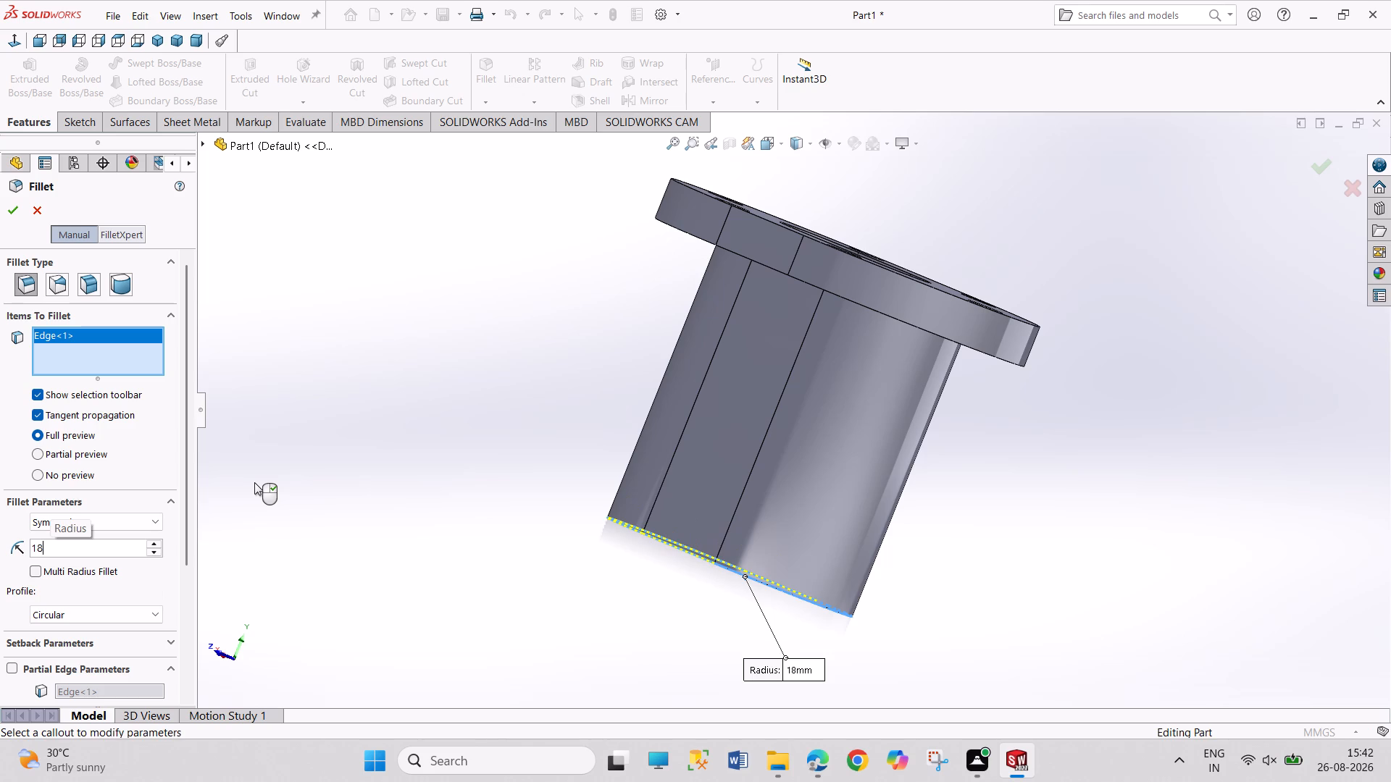
{"action": "left_click", "coordinate": [8, 205]}
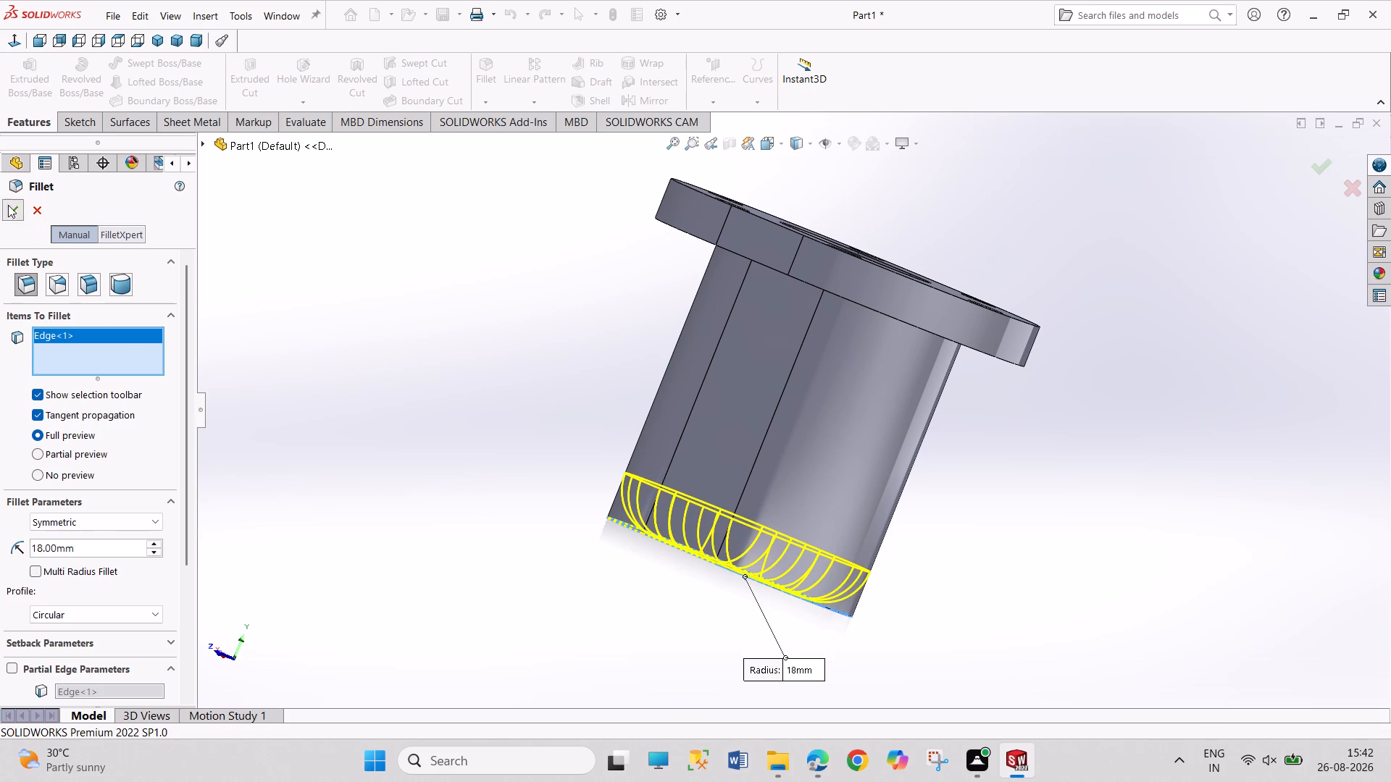
Fillet the edges of the slot pocket's inner floor face with a 10 mm radius.
{"action": "middle_click_drag", "start_coordinate": [456, 340], "coordinate": [354, 596]}
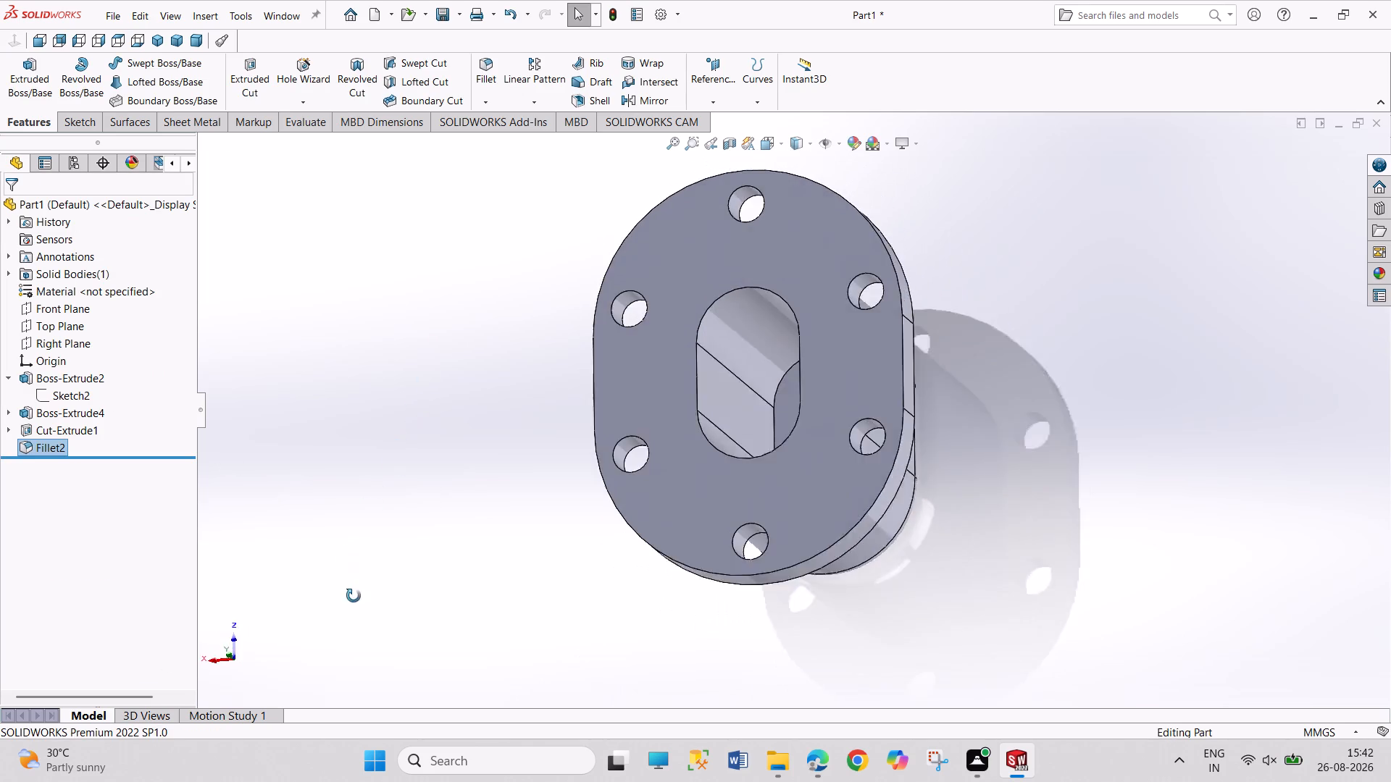
{"action": "middle_click_drag", "start_coordinate": [354, 596], "coordinate": [359, 610]}
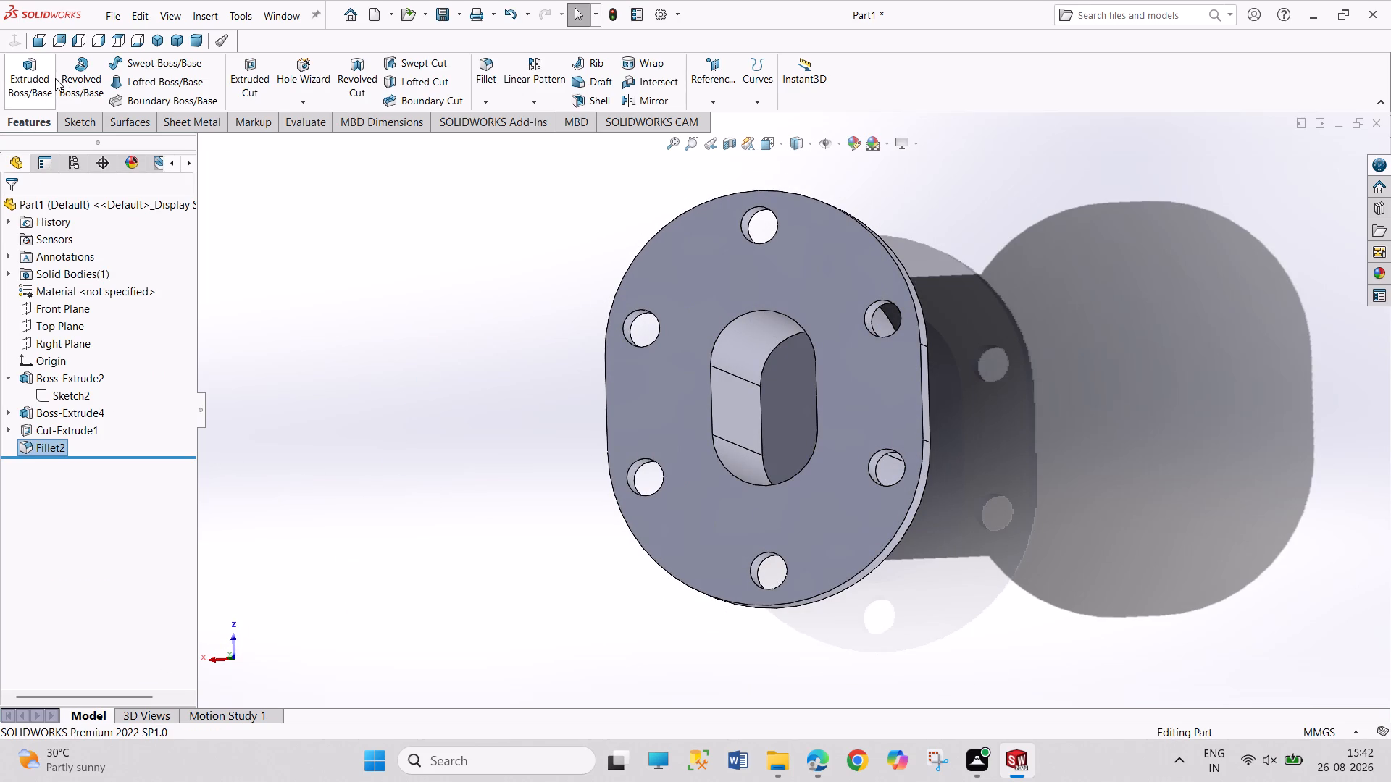
{"action": "left_click", "coordinate": [475, 82]}
{"action": "left_click", "coordinate": [769, 361]}
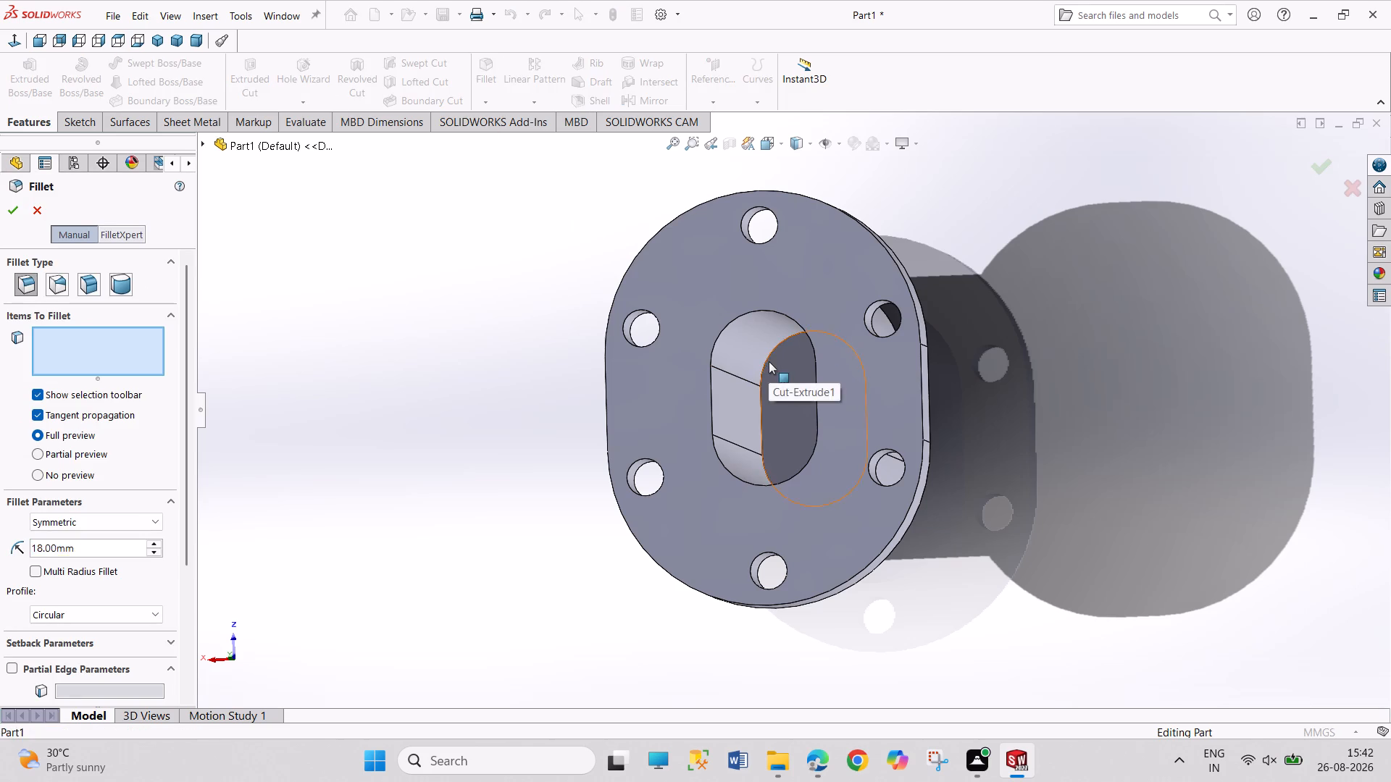
{"action": "type", "text": "10"}
{"action": "key", "text": "Return"}
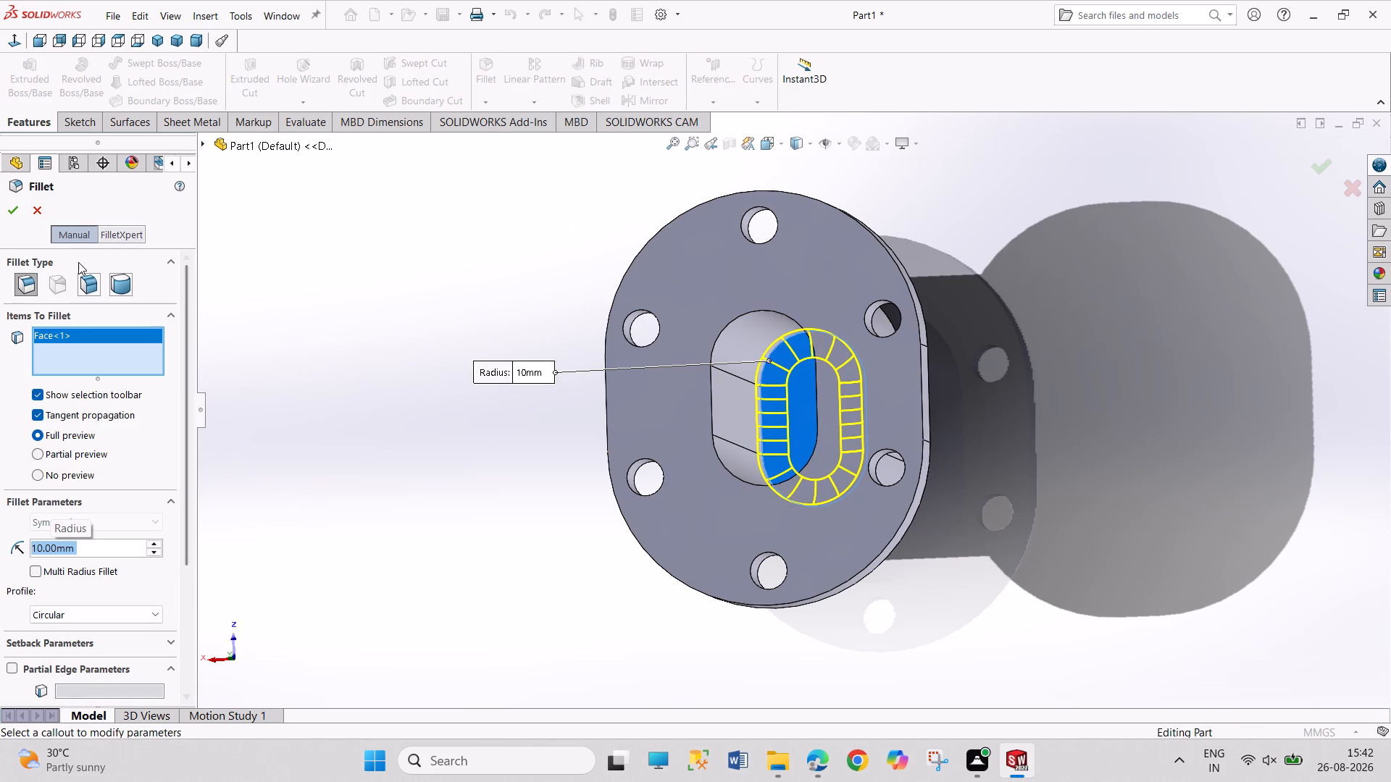
{"action": "left_click", "coordinate": [3, 214]}
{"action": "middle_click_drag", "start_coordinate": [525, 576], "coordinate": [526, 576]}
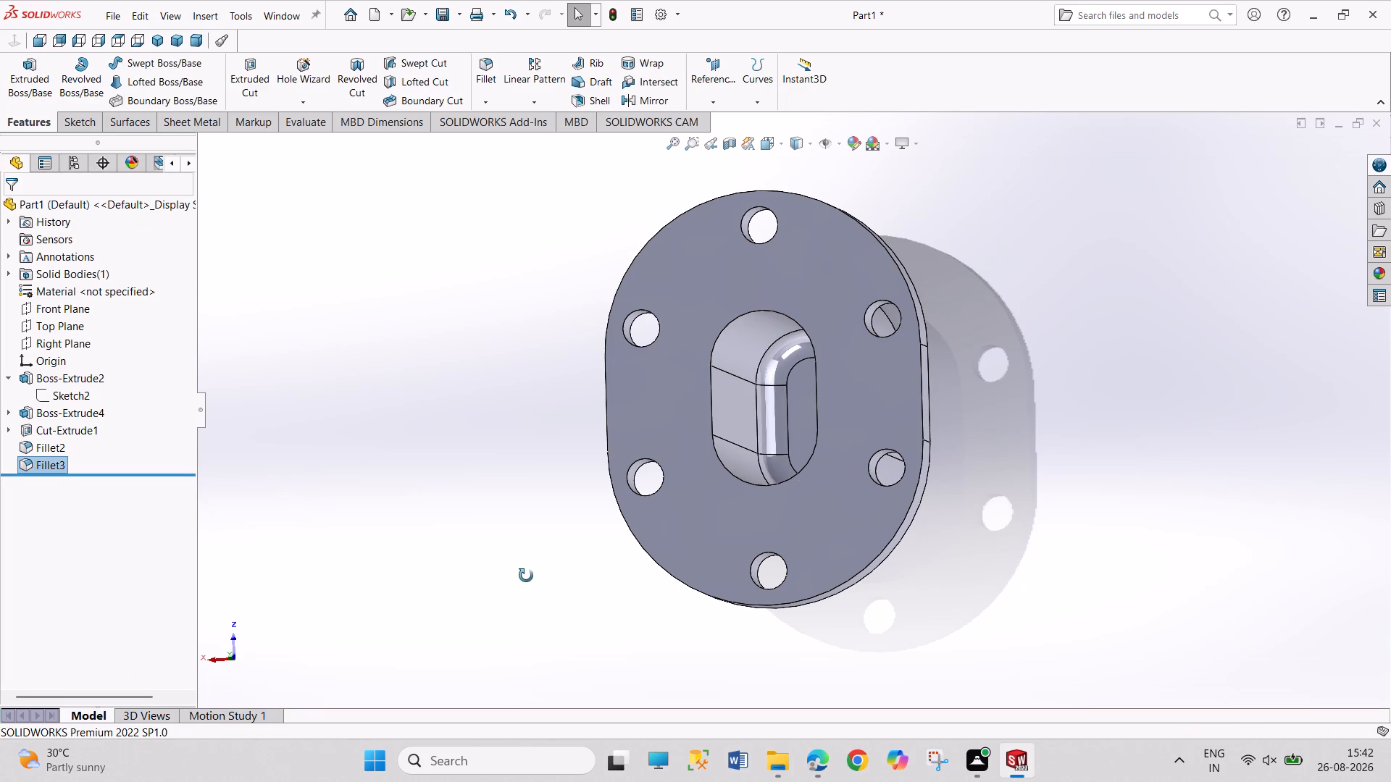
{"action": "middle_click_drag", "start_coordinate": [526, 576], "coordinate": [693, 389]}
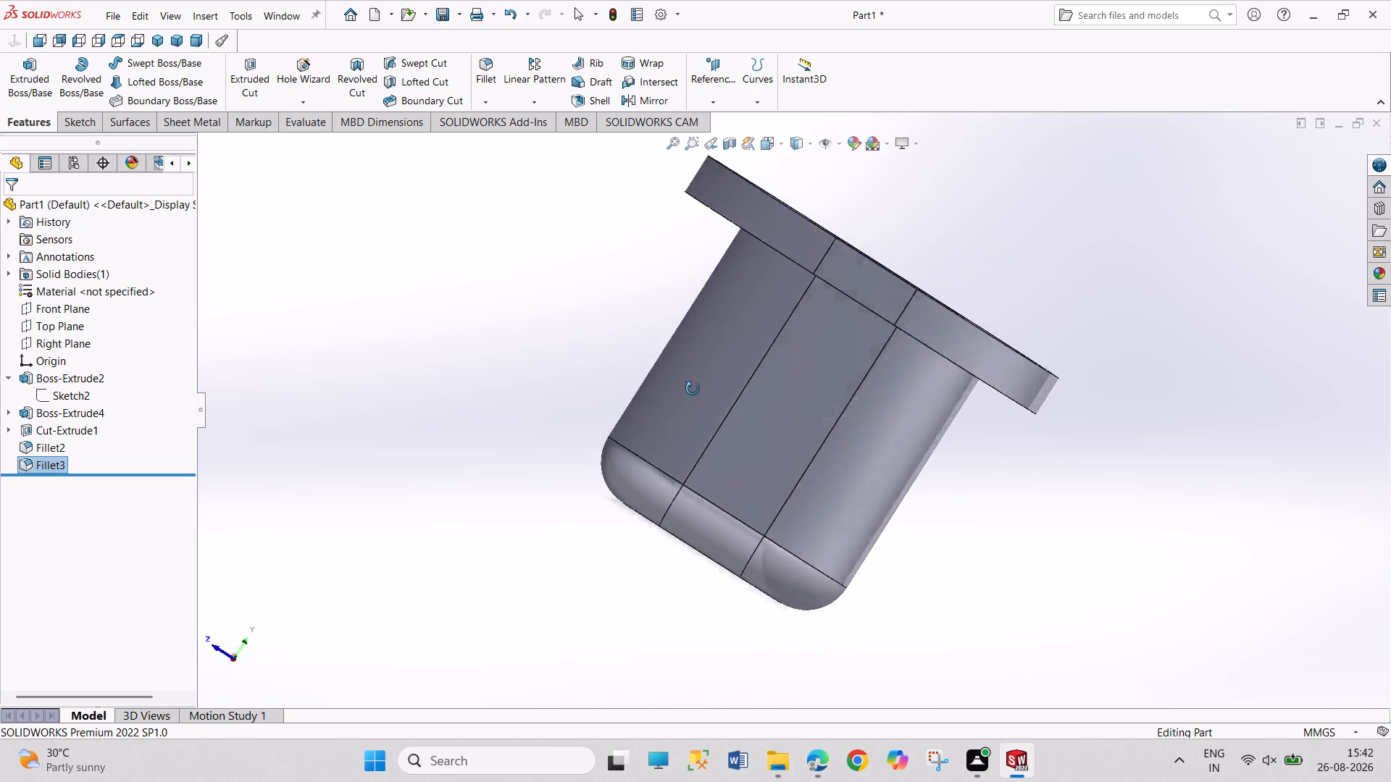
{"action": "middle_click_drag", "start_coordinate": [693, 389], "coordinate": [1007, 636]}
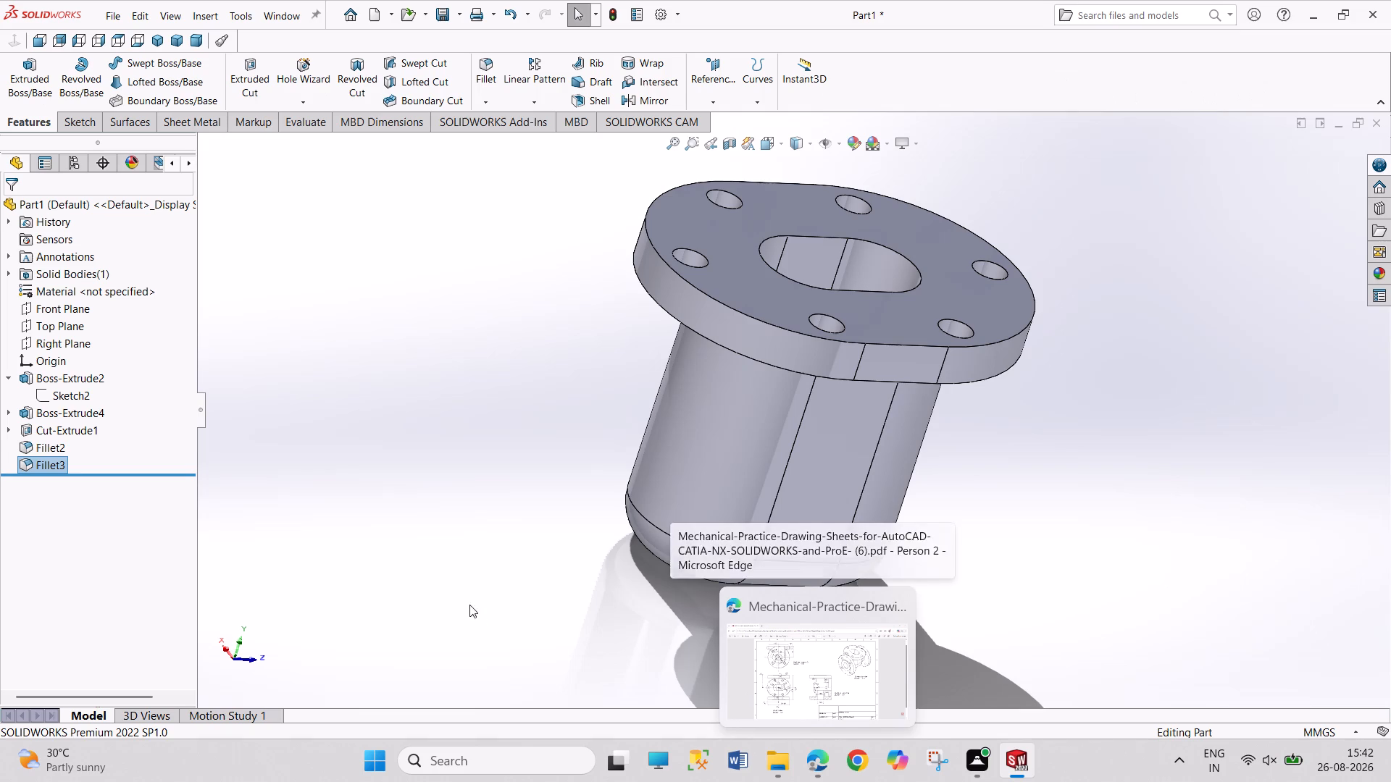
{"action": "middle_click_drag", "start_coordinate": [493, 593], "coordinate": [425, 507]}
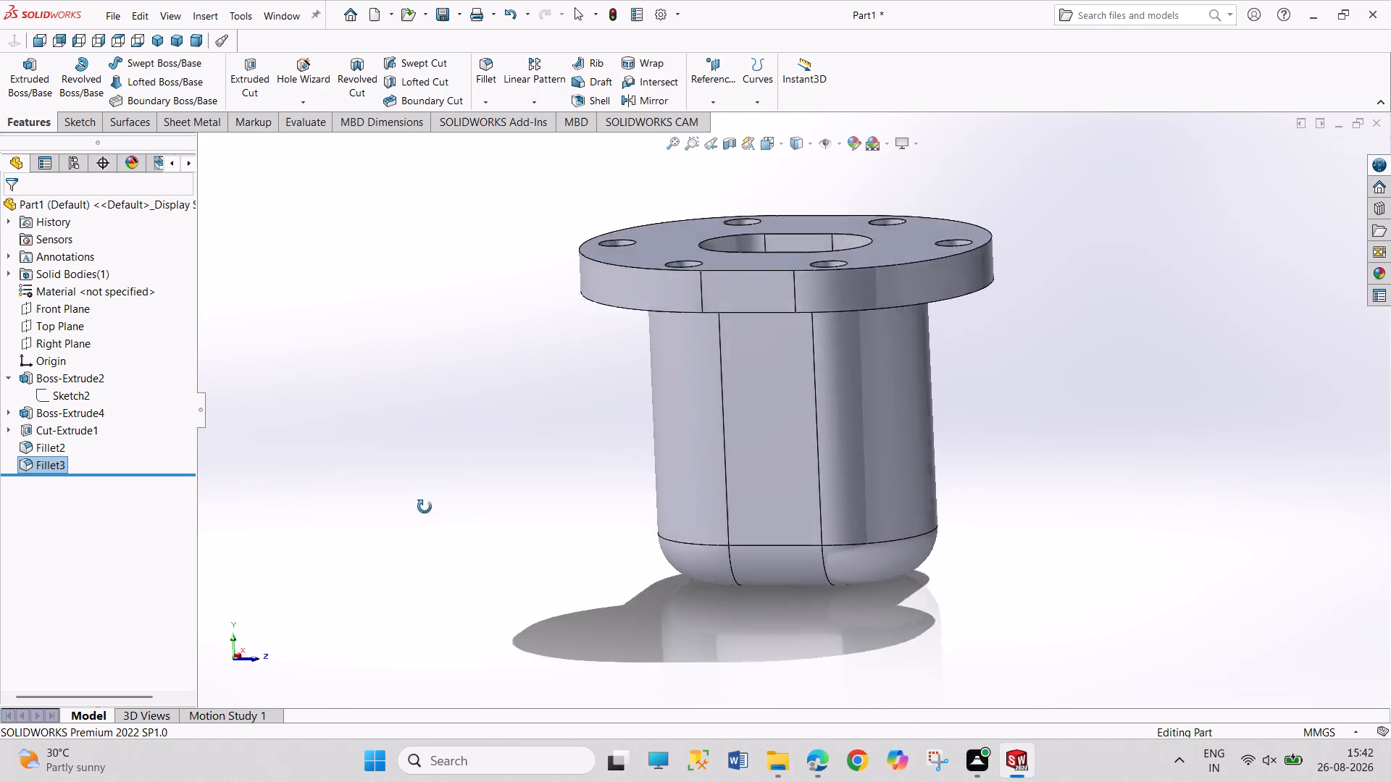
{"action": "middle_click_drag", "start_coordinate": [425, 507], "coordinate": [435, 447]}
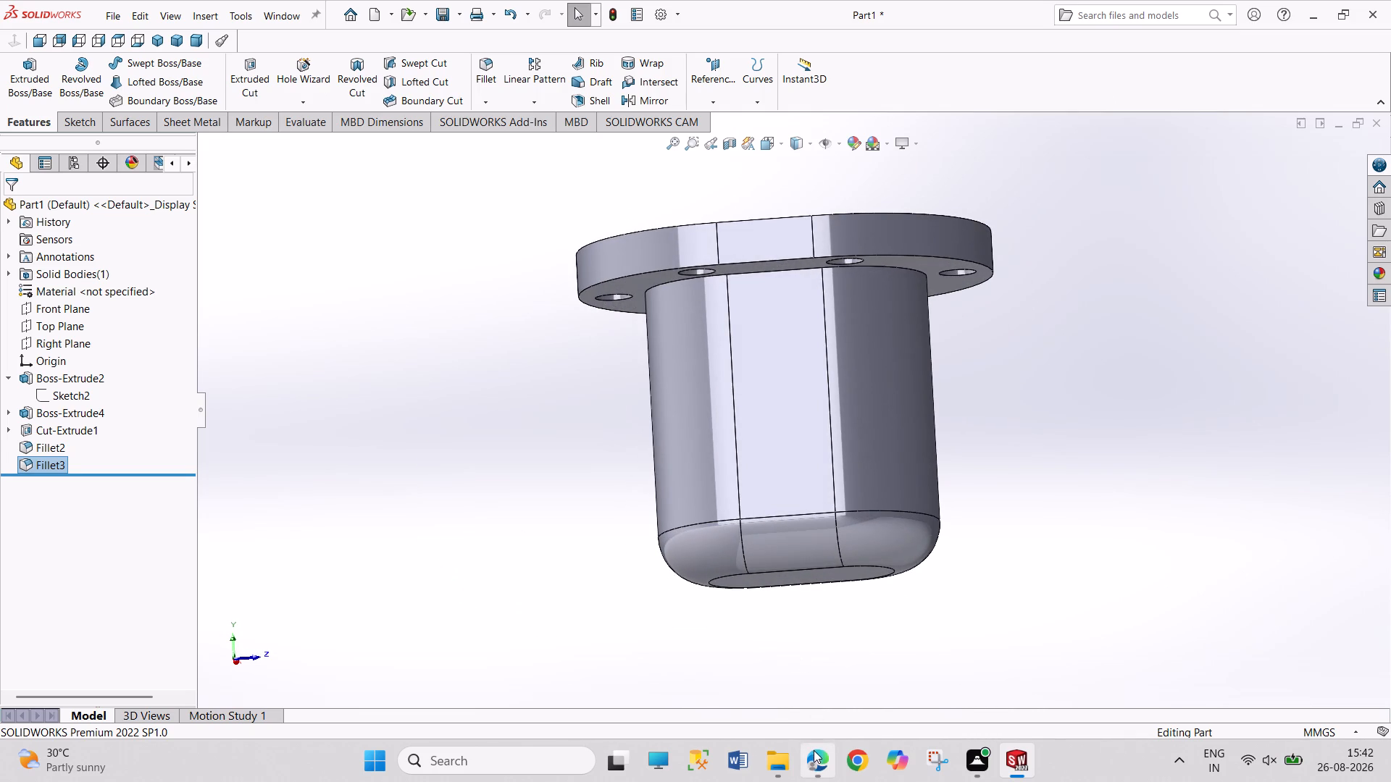
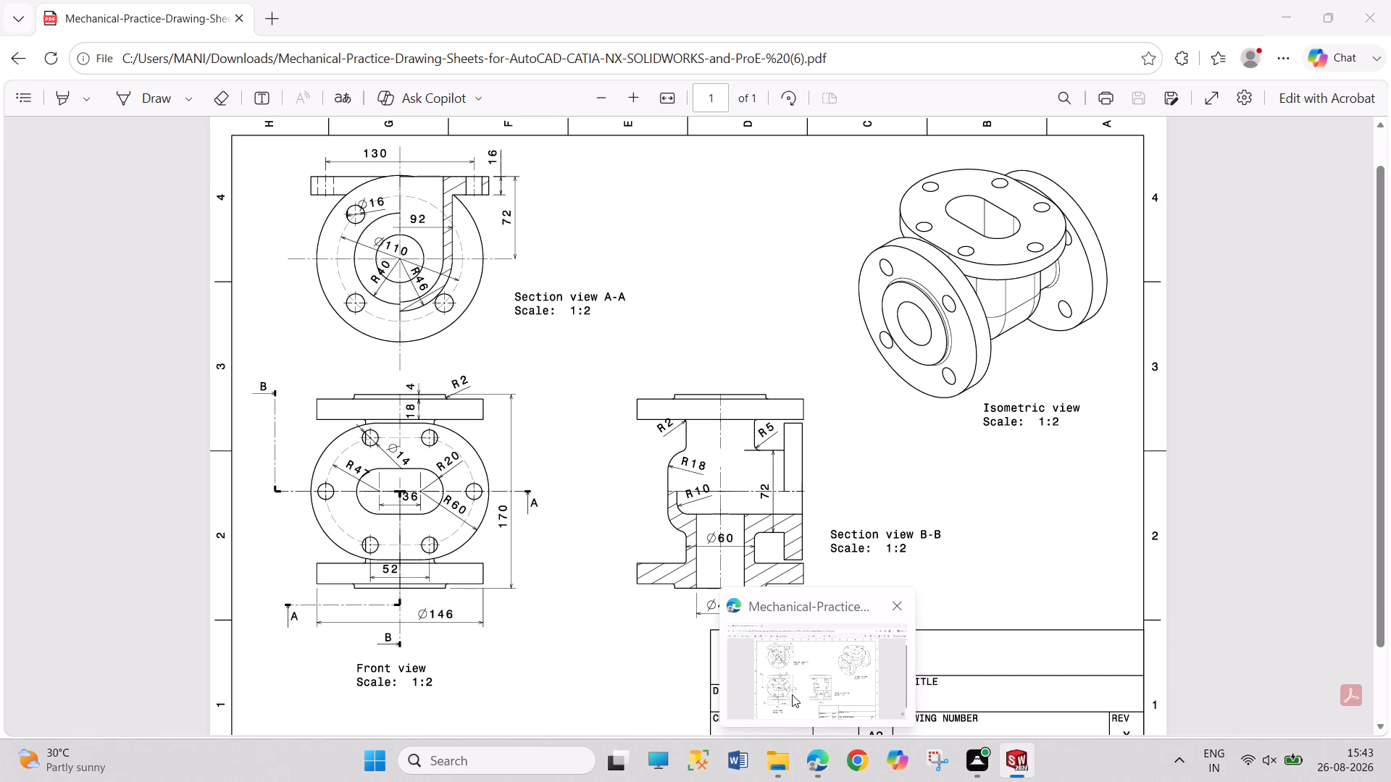
Check the PDF drawing and create a reference plane offset 81 mm from the Right Plane.
{"action": "left_click", "coordinate": [799, 716]}
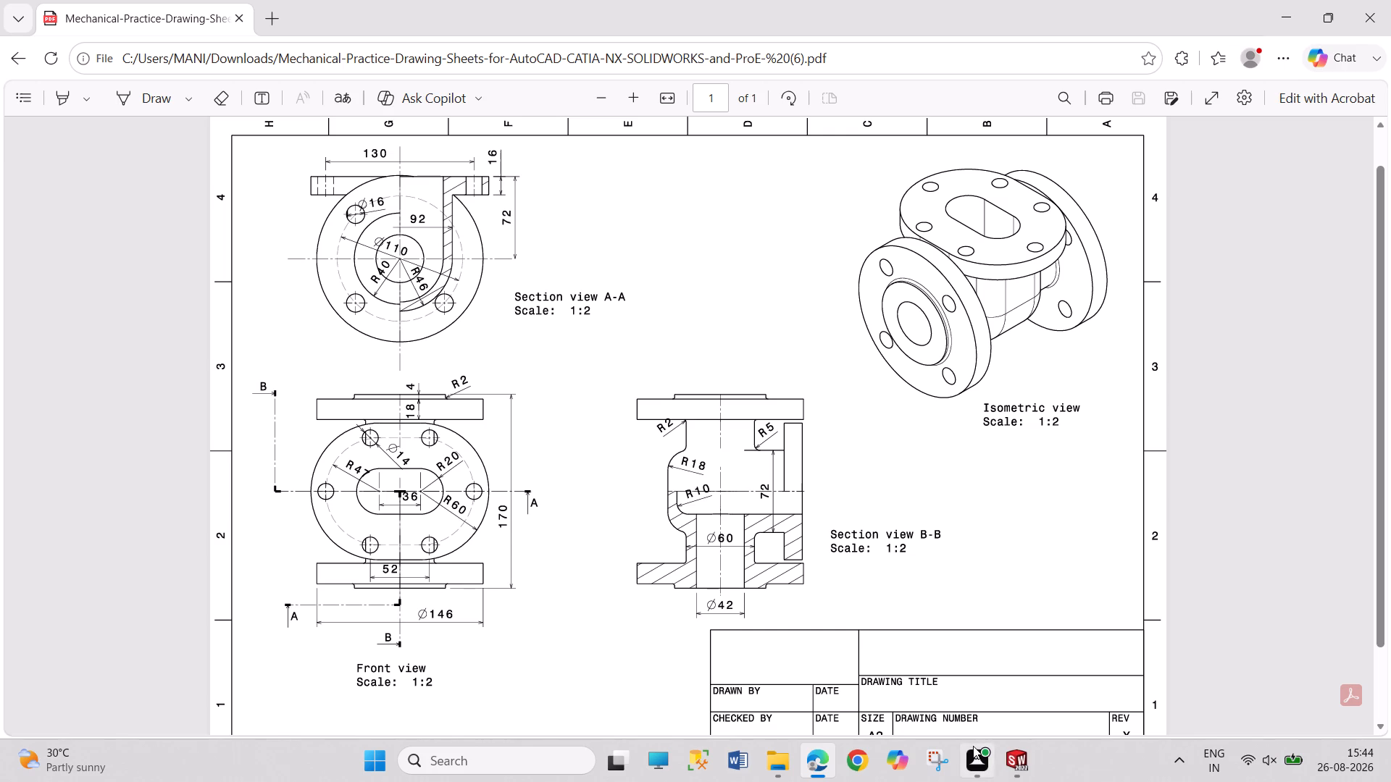
{"action": "left_click", "coordinate": [1019, 767]}
{"action": "middle_click_drag", "start_coordinate": [338, 276], "coordinate": [325, 477]}
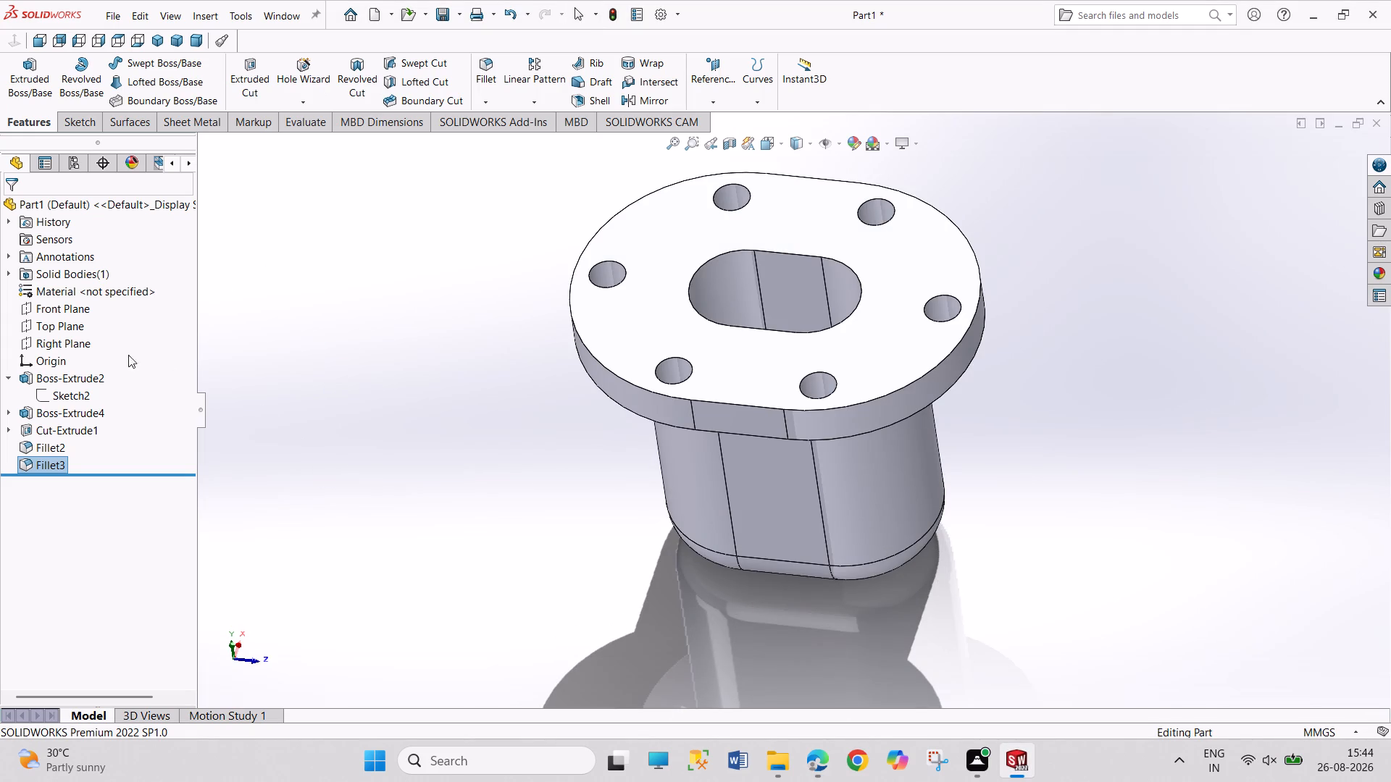
{"action": "left_click", "coordinate": [51, 348]}
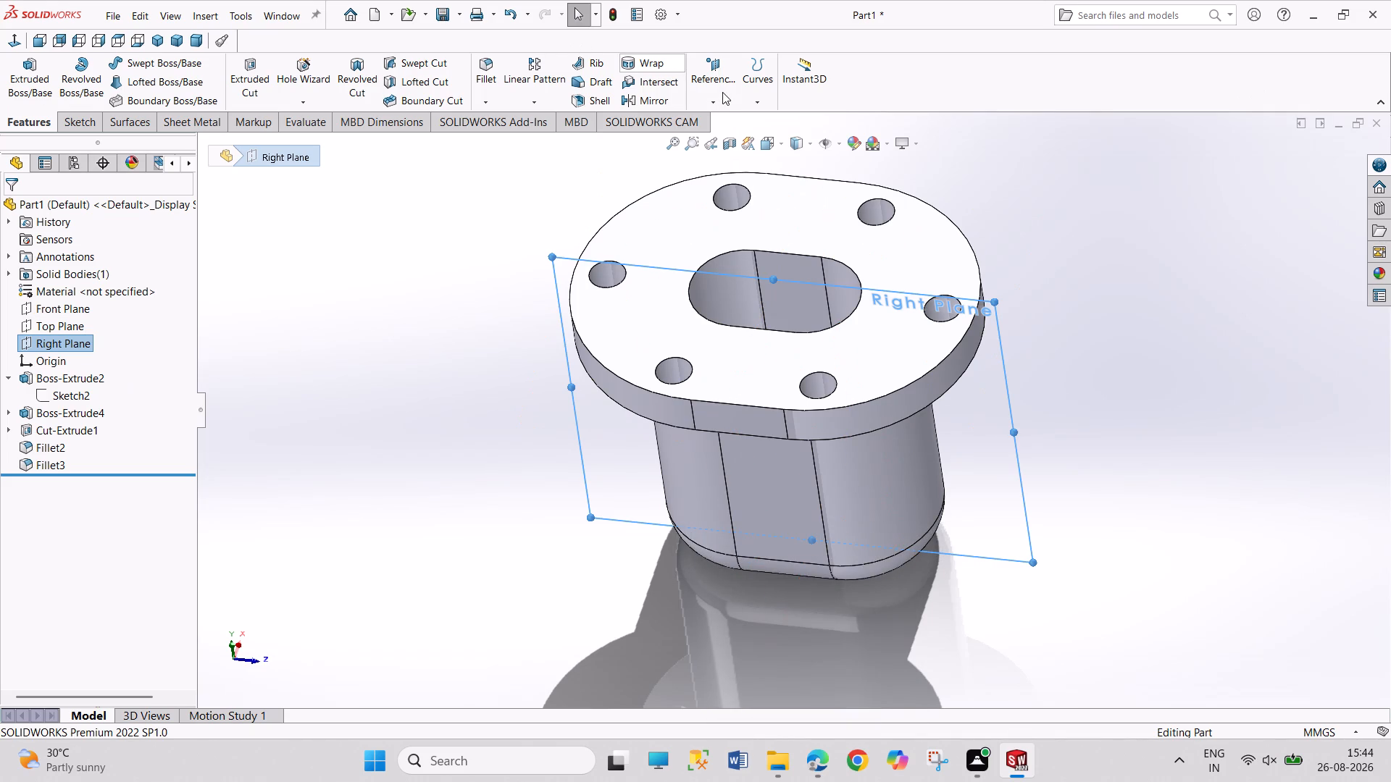
{"action": "left_click", "coordinate": [722, 92]}
{"action": "left_click", "coordinate": [722, 113]}
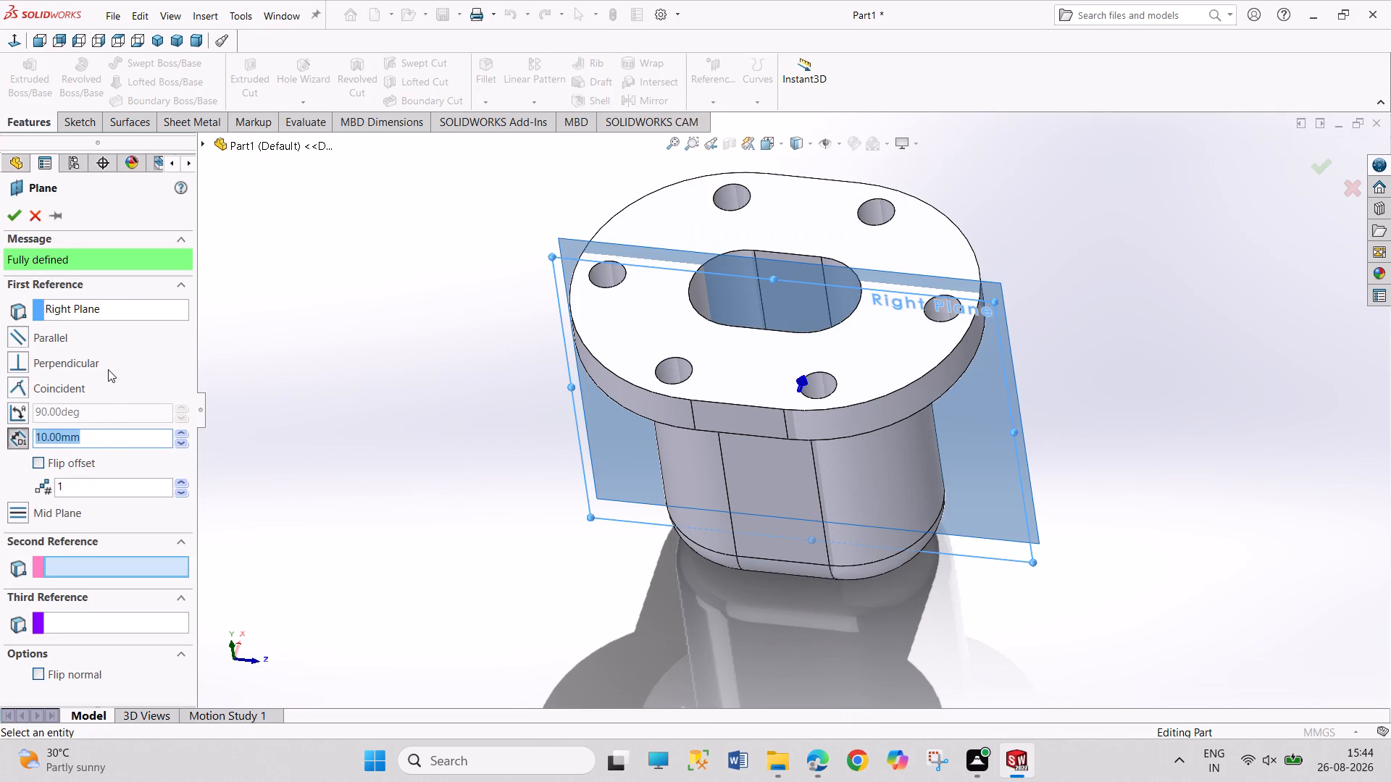
{"action": "type", "text": "81"}
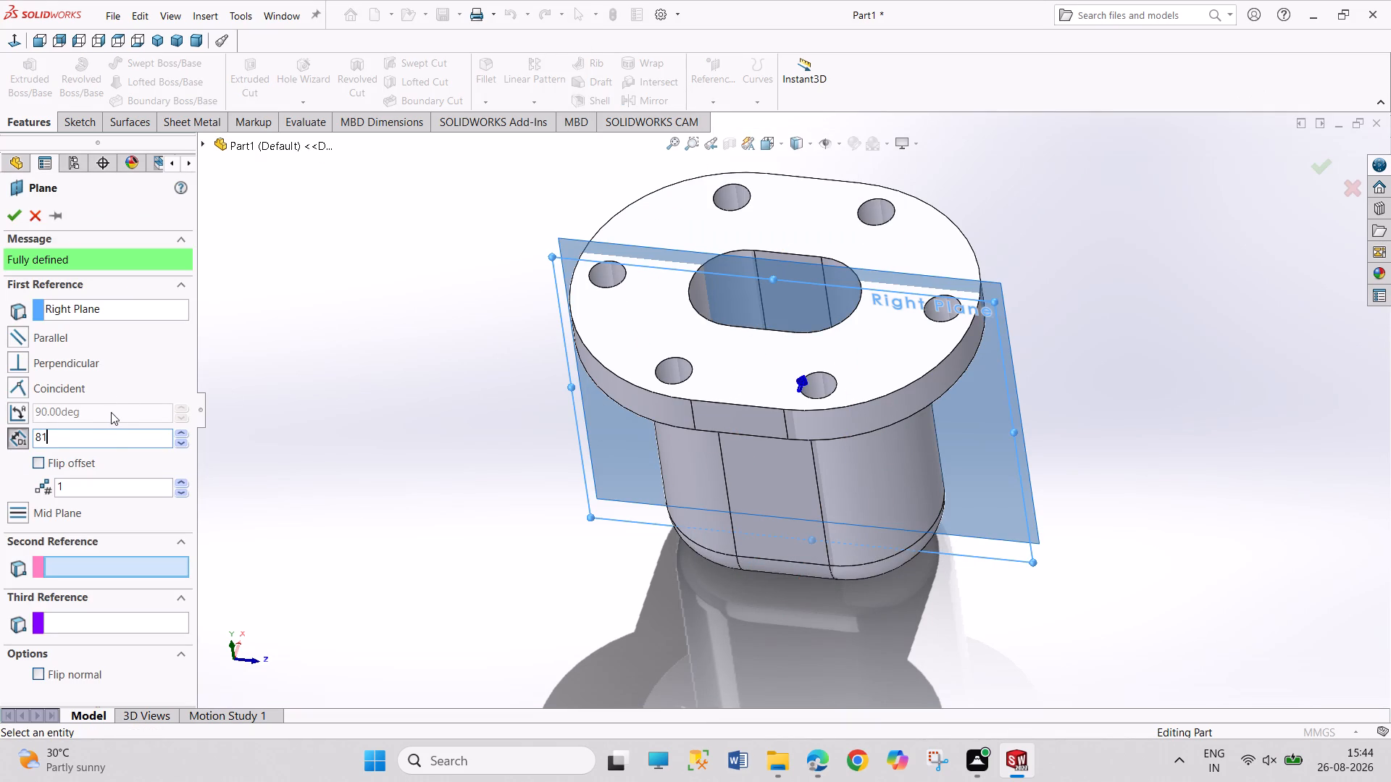
{"action": "key", "text": "Return"}
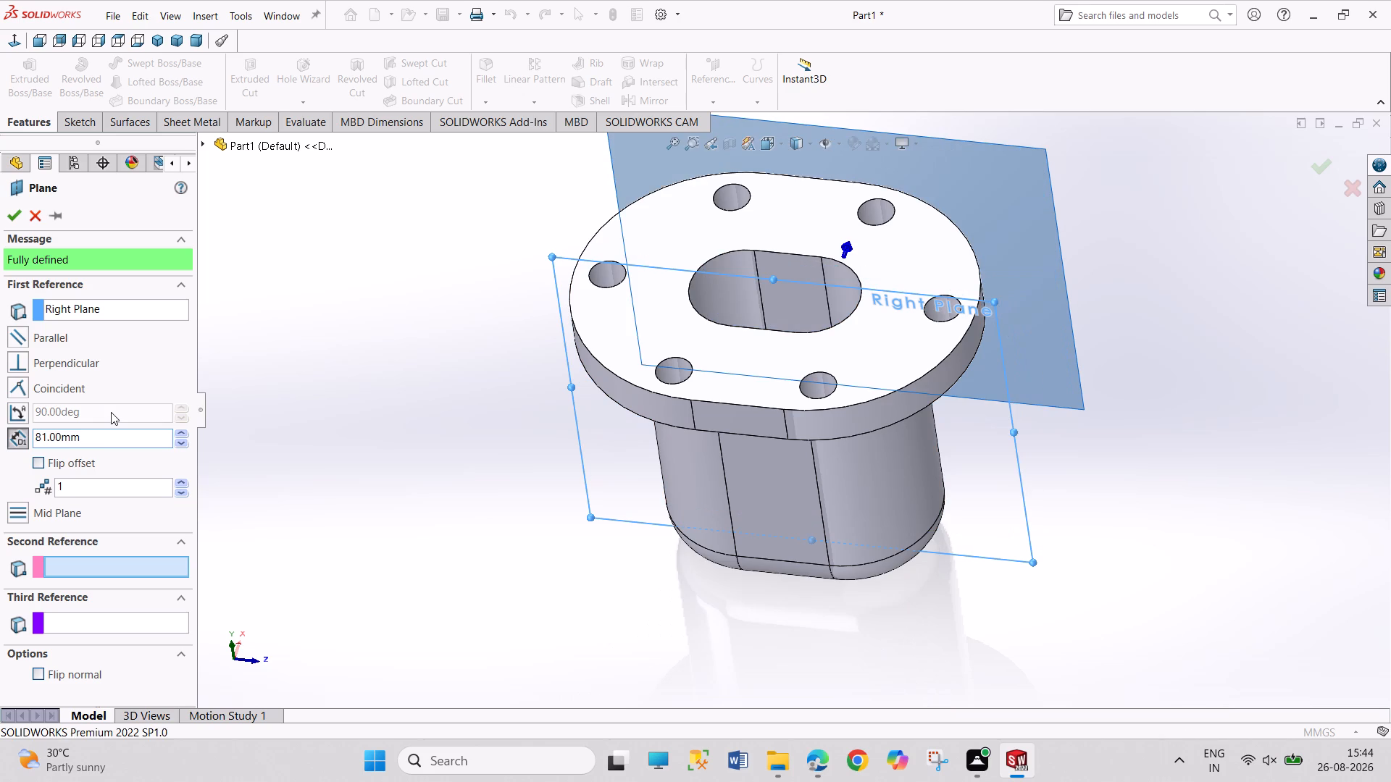
{"action": "left_click", "coordinate": [8, 212]}
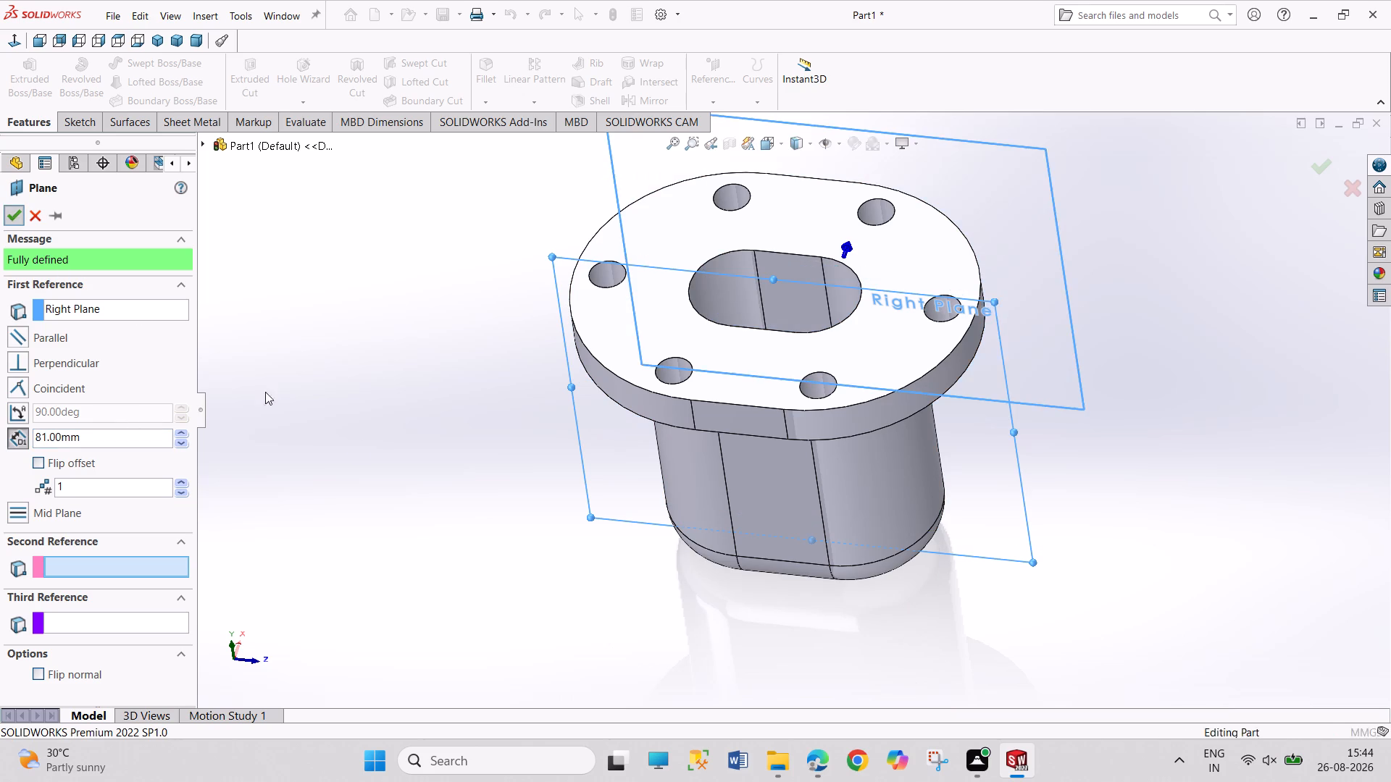
Sketch a circle about 136 mm in diameter on the new offset plane, centred about 39 mm directly below the origin.
{"action": "scroll", "coordinate": [564, 592], "scroll_direction": "up", "scroll_amount": 1}
{"action": "middle_click_drag", "start_coordinate": [405, 584], "coordinate": [313, 595]}
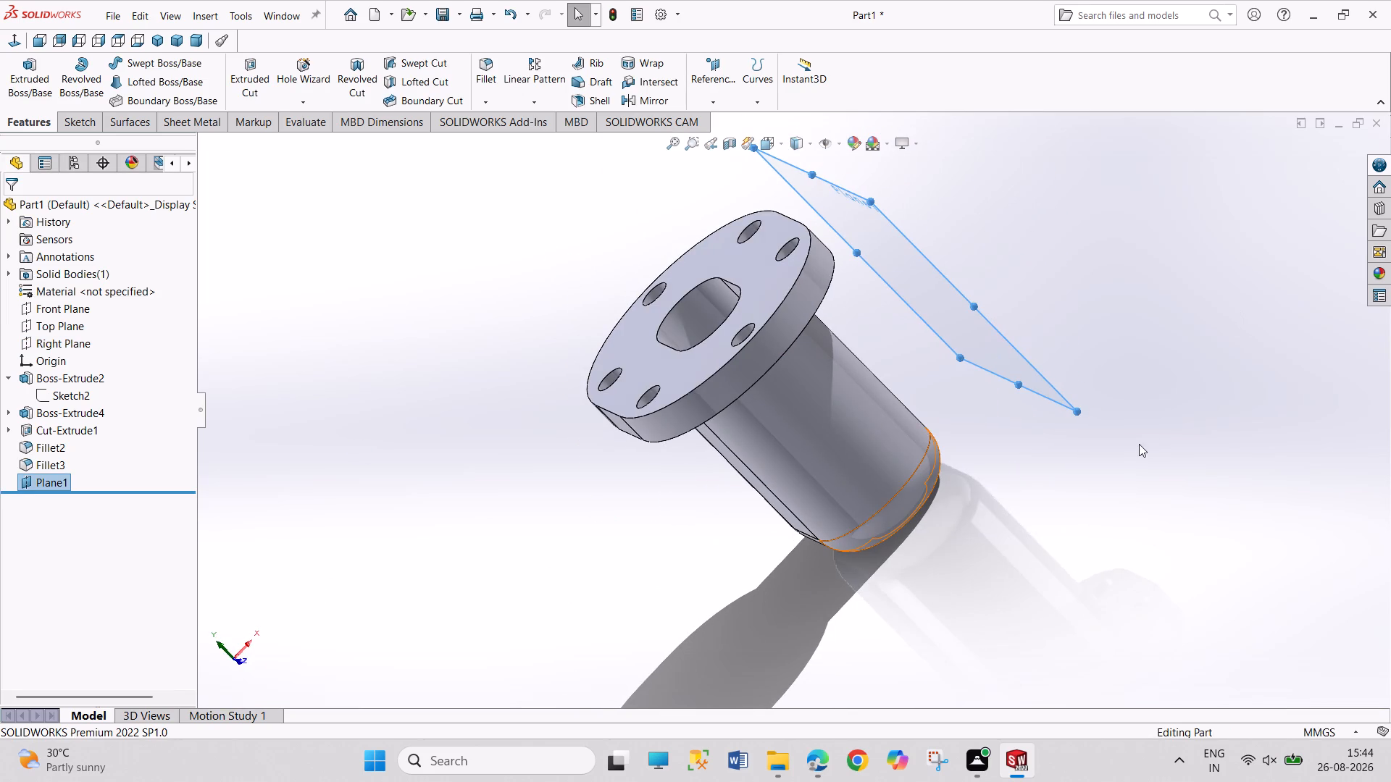
{"action": "middle_click_drag", "start_coordinate": [1131, 452], "coordinate": [1056, 616]}
{"action": "left_click", "coordinate": [890, 295]}
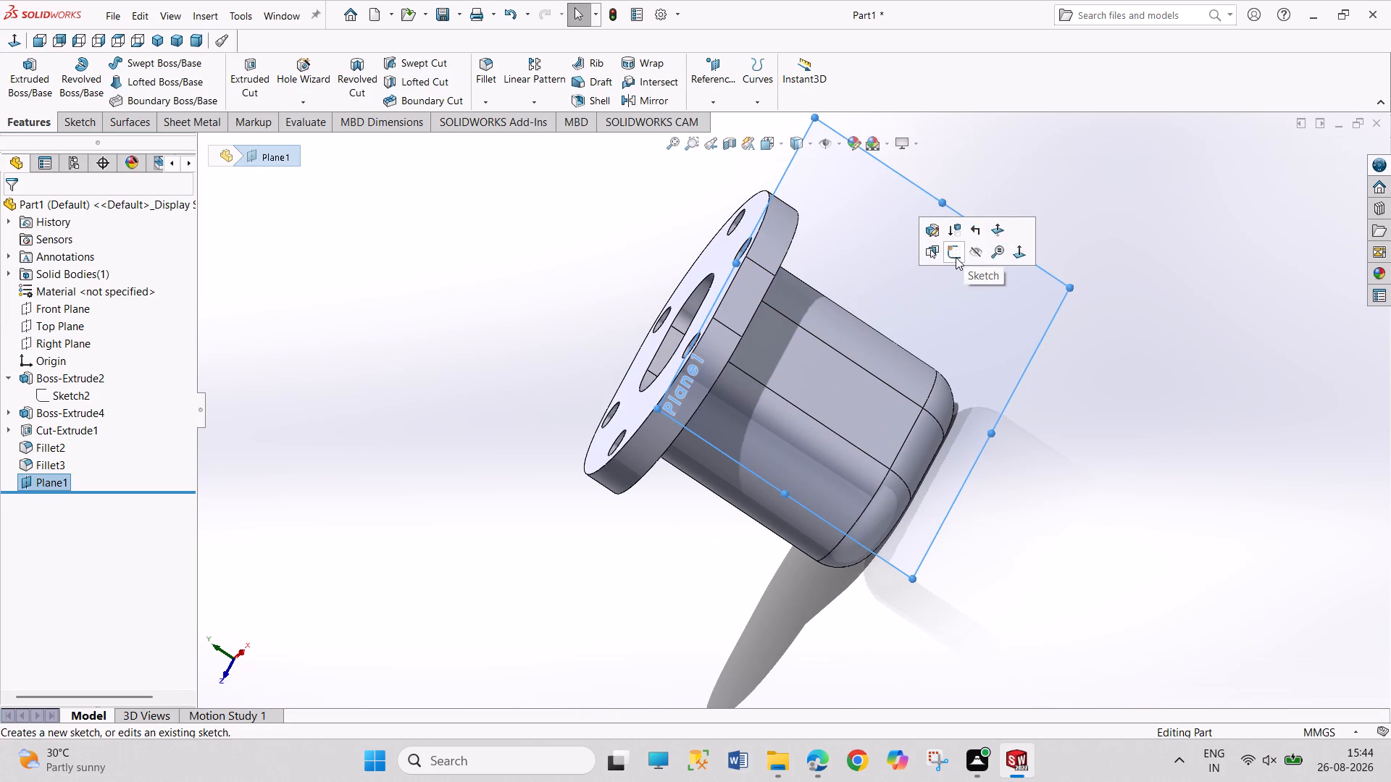
{"action": "left_click", "coordinate": [956, 257]}
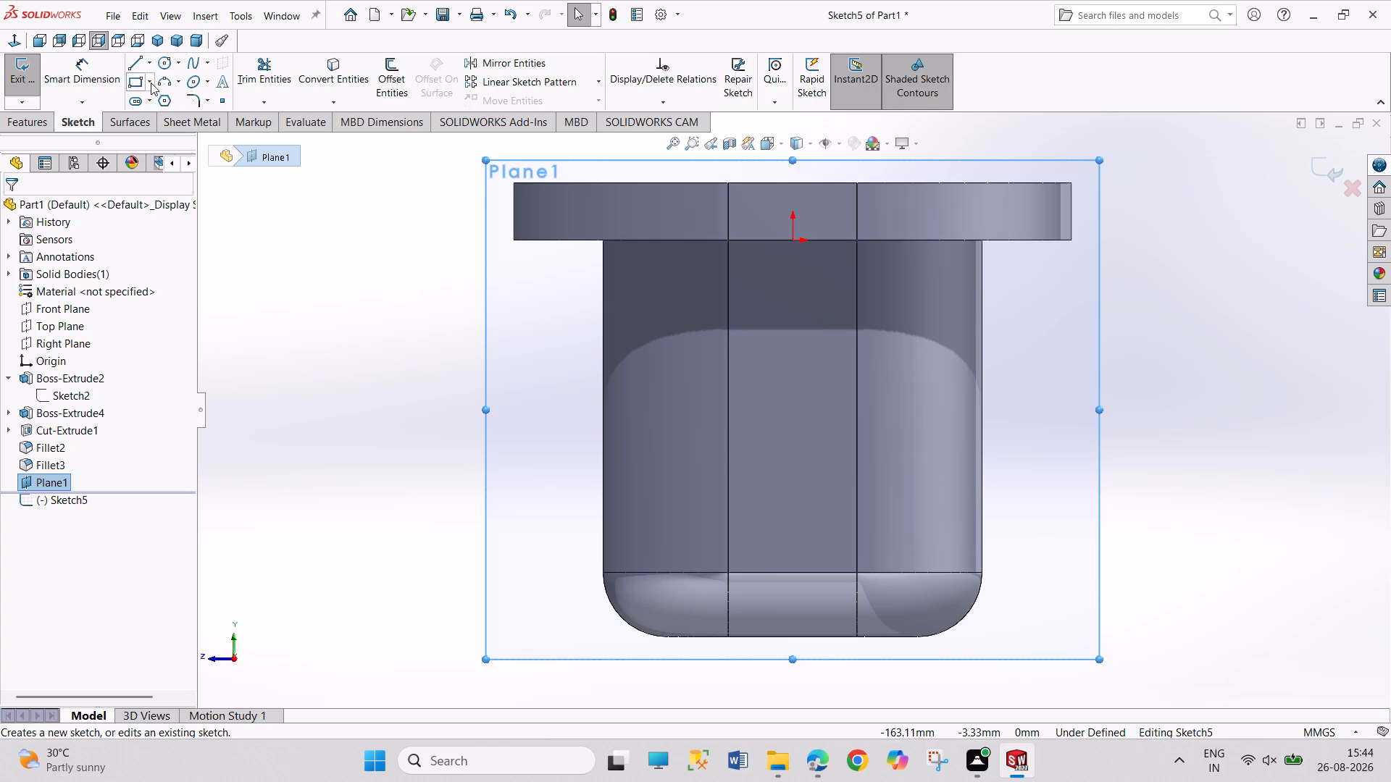
{"action": "left_click", "coordinate": [157, 66]}
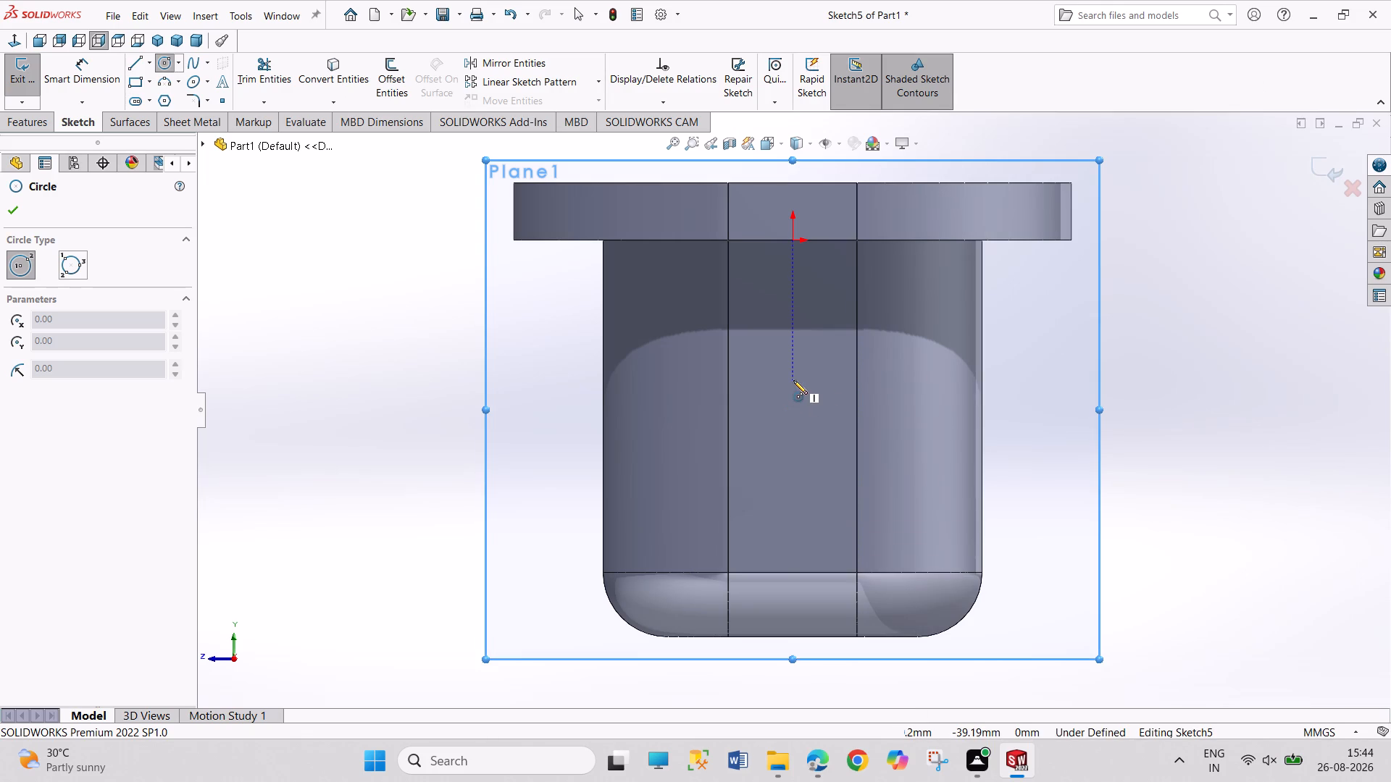
{"action": "left_click", "coordinate": [793, 380]}
{"action": "left_click", "coordinate": [891, 603]}
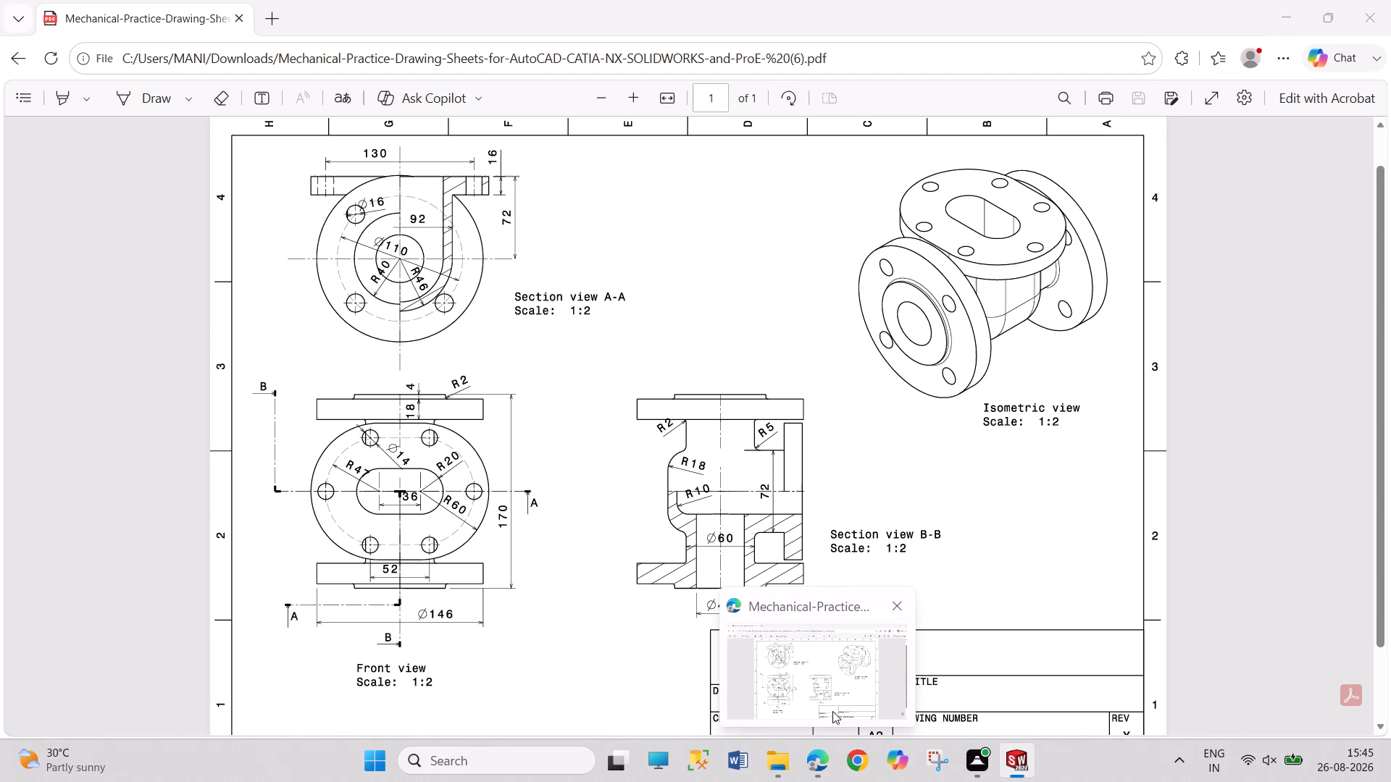
Dimension the circle's diameter as 146 mm.
{"action": "right_click_drag", "start_coordinate": [474, 540], "coordinate": [487, 390]}
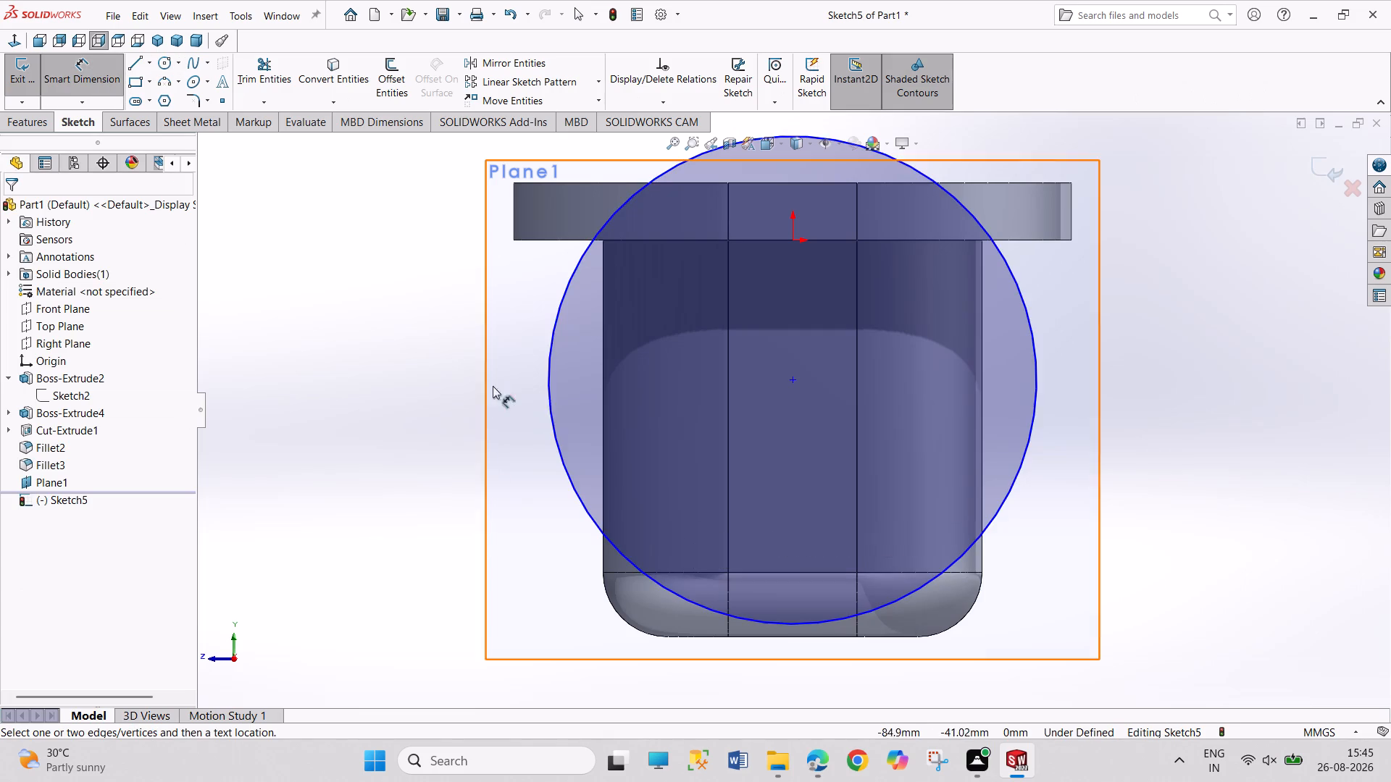
{"action": "left_click", "coordinate": [547, 409]}
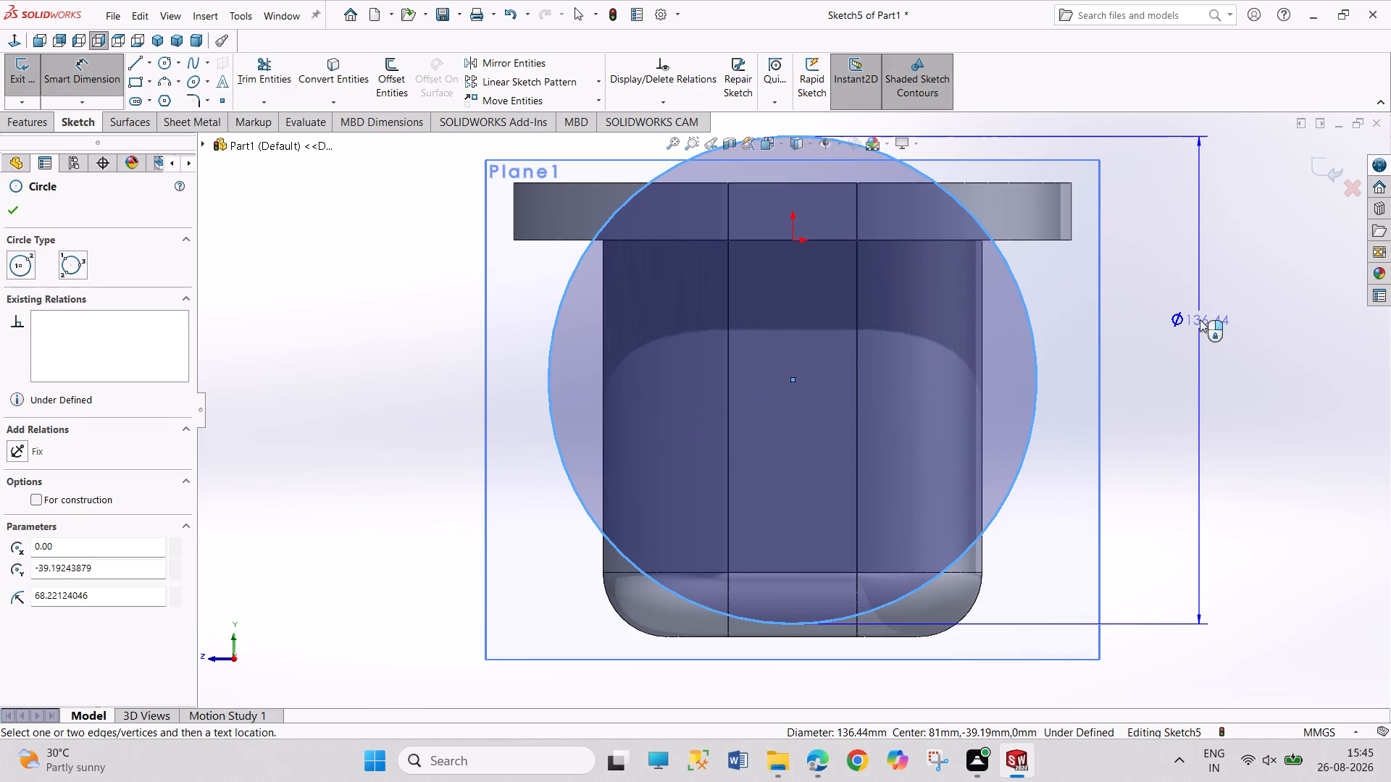
{"action": "key", "text": "Escape"}
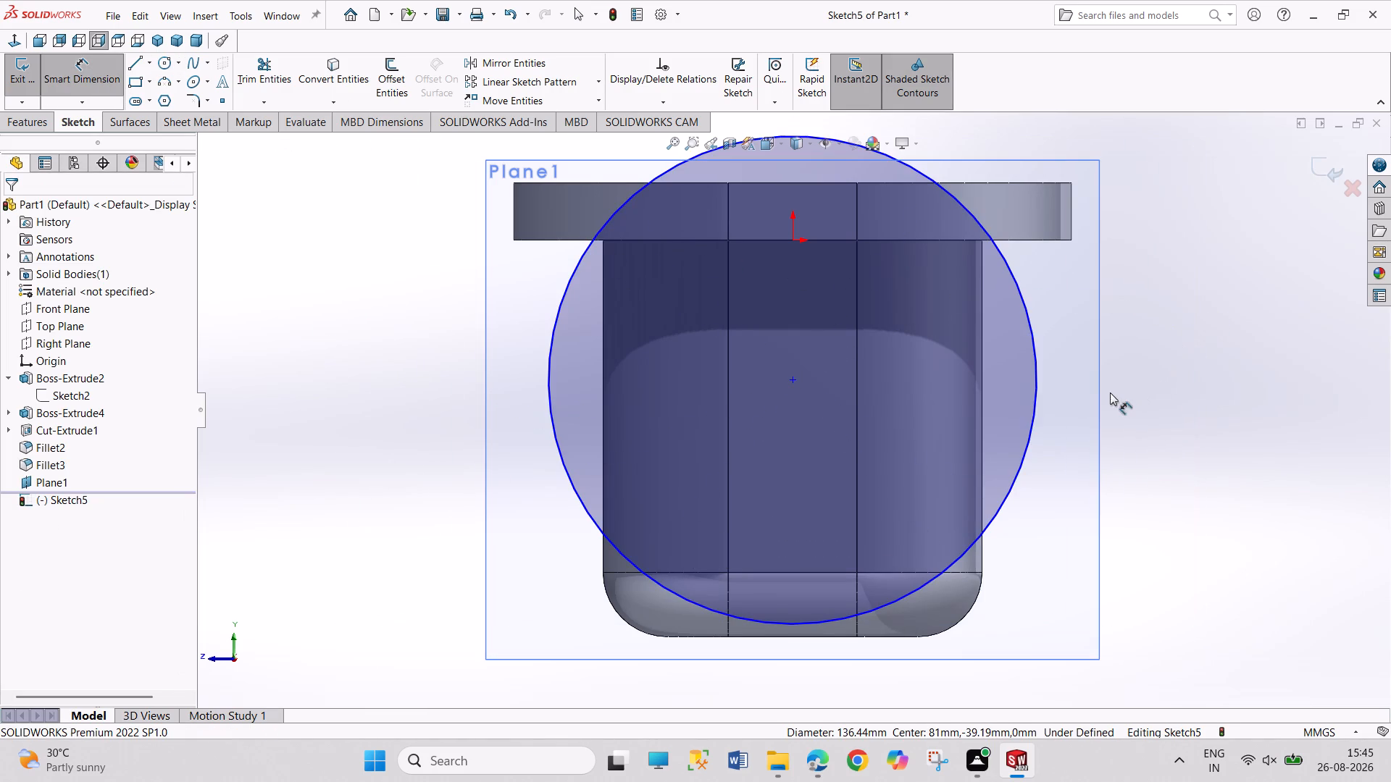
{"action": "left_click", "coordinate": [1036, 408]}
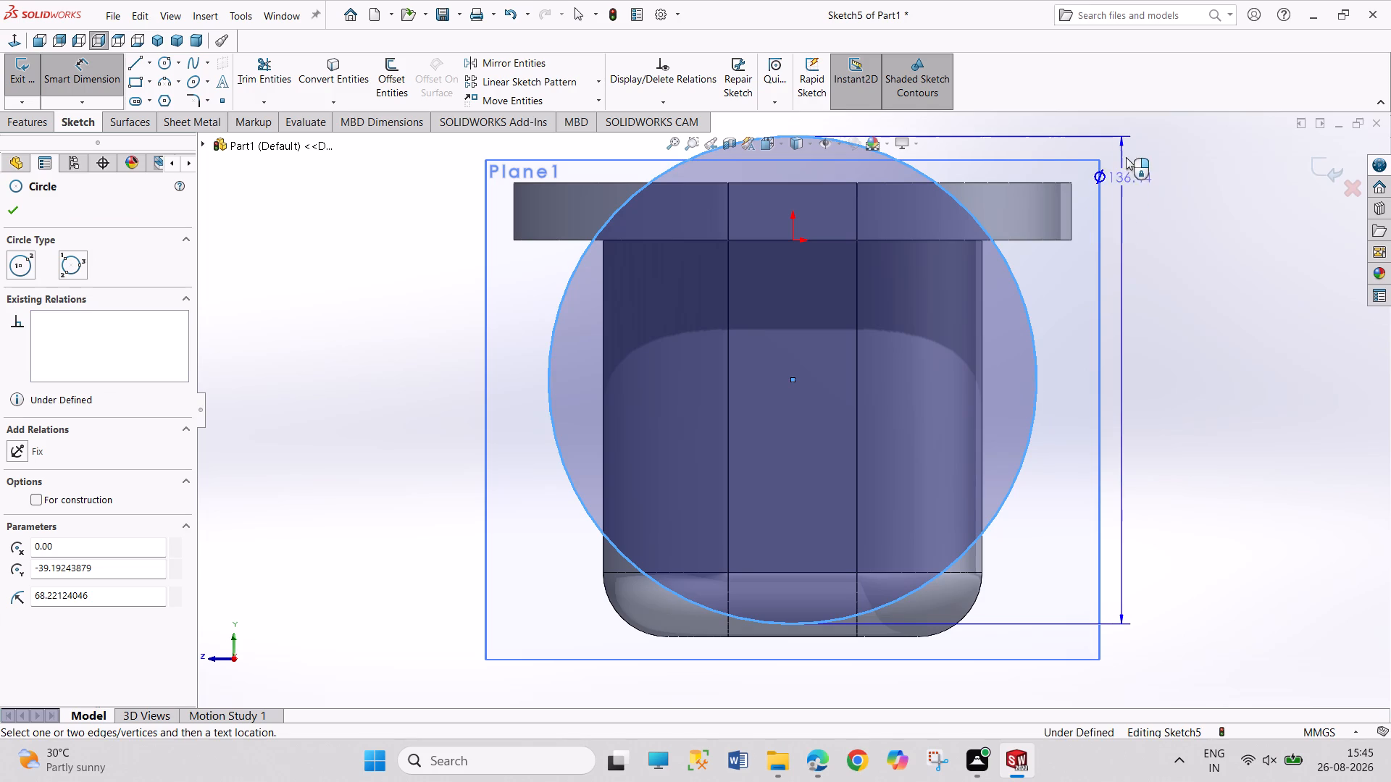
{"action": "left_click", "coordinate": [1132, 127]}
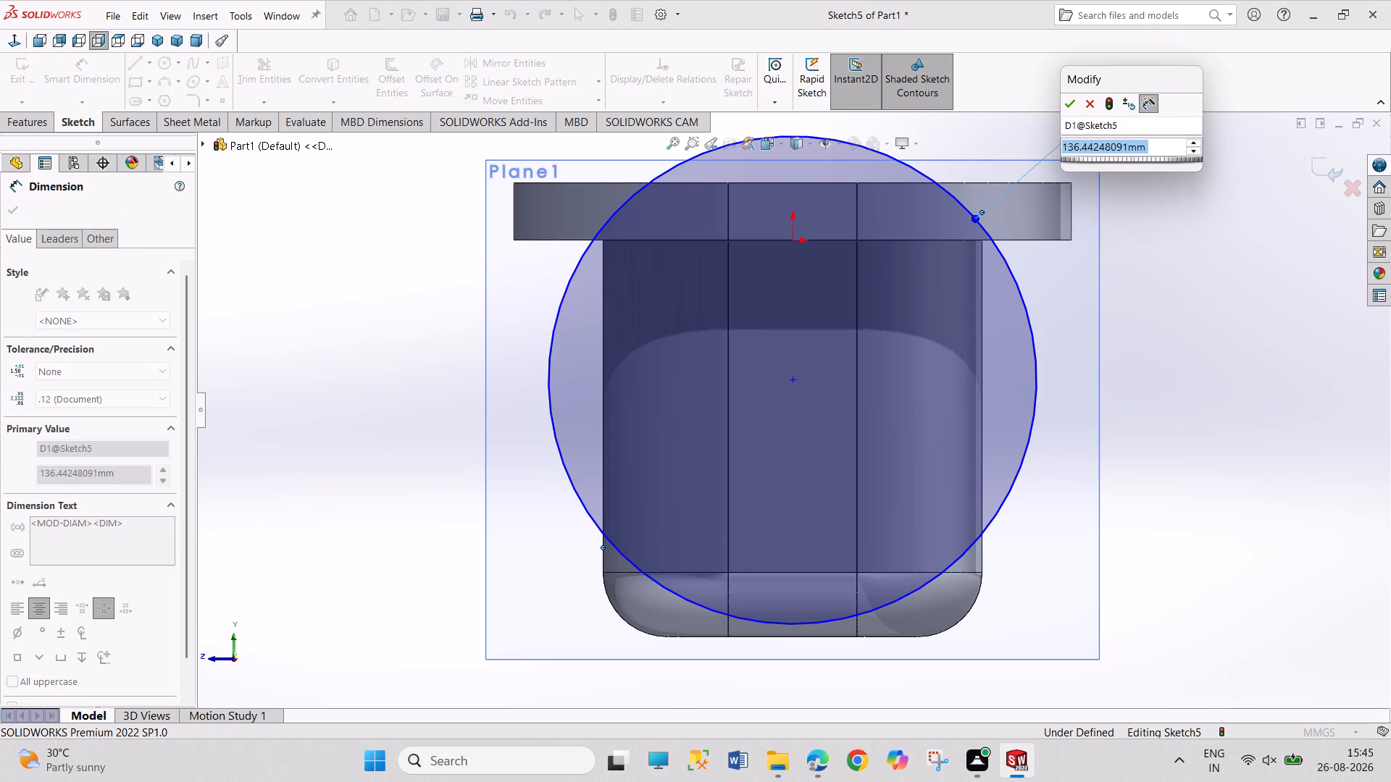
{"action": "type", "text": "146"}
{"action": "key", "text": "Return"}
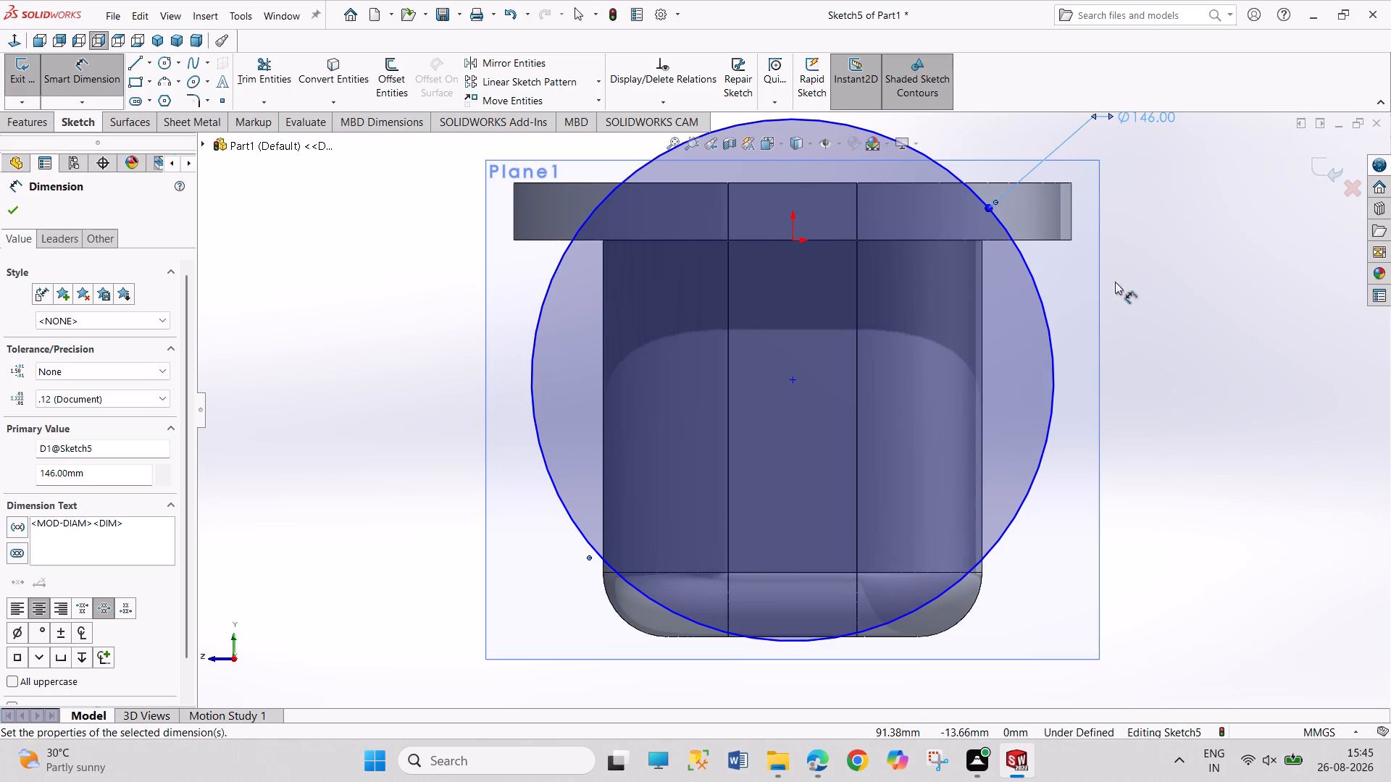
Dimension the circle's centre 72 mm below the top edge of the slotted flange.
{"action": "left_click", "coordinate": [1046, 184]}
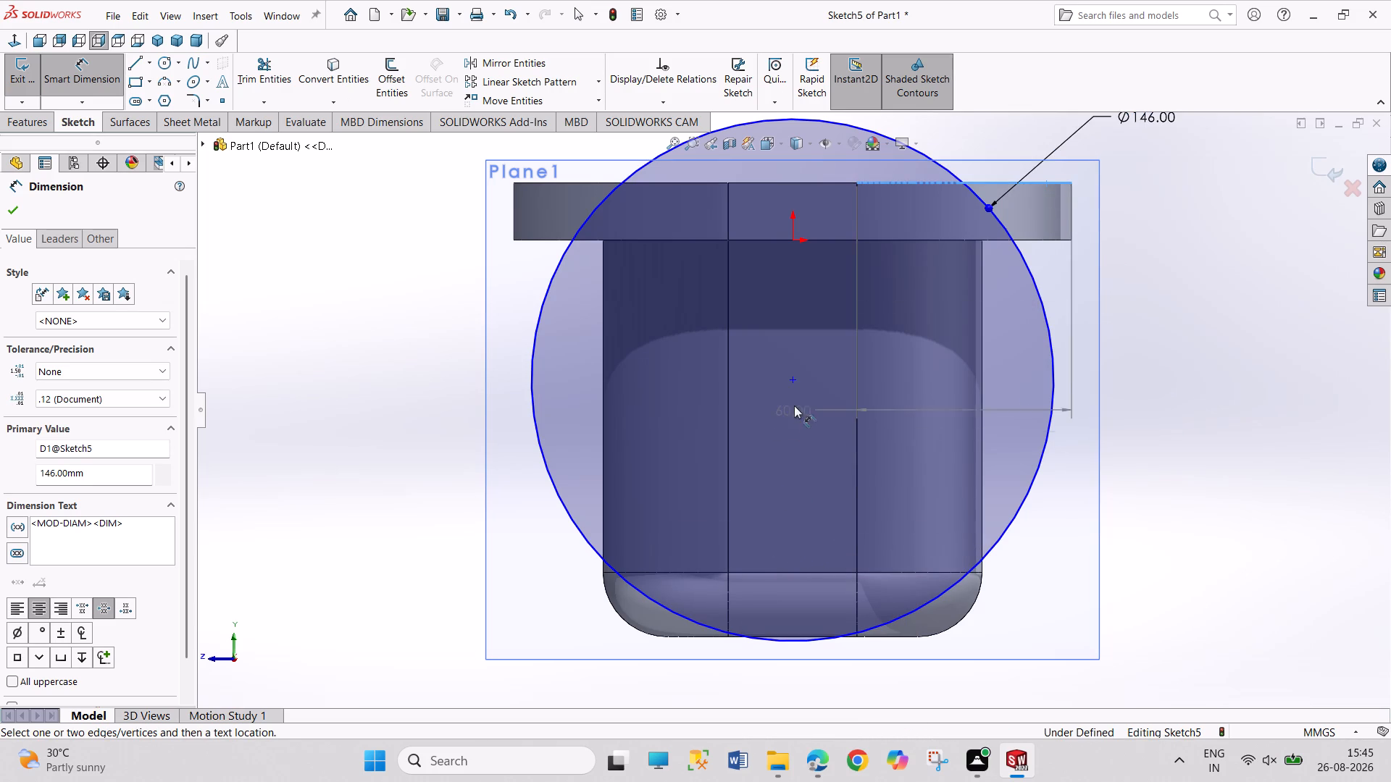
{"action": "left_click", "coordinate": [795, 378]}
{"action": "left_click", "coordinate": [1158, 368]}
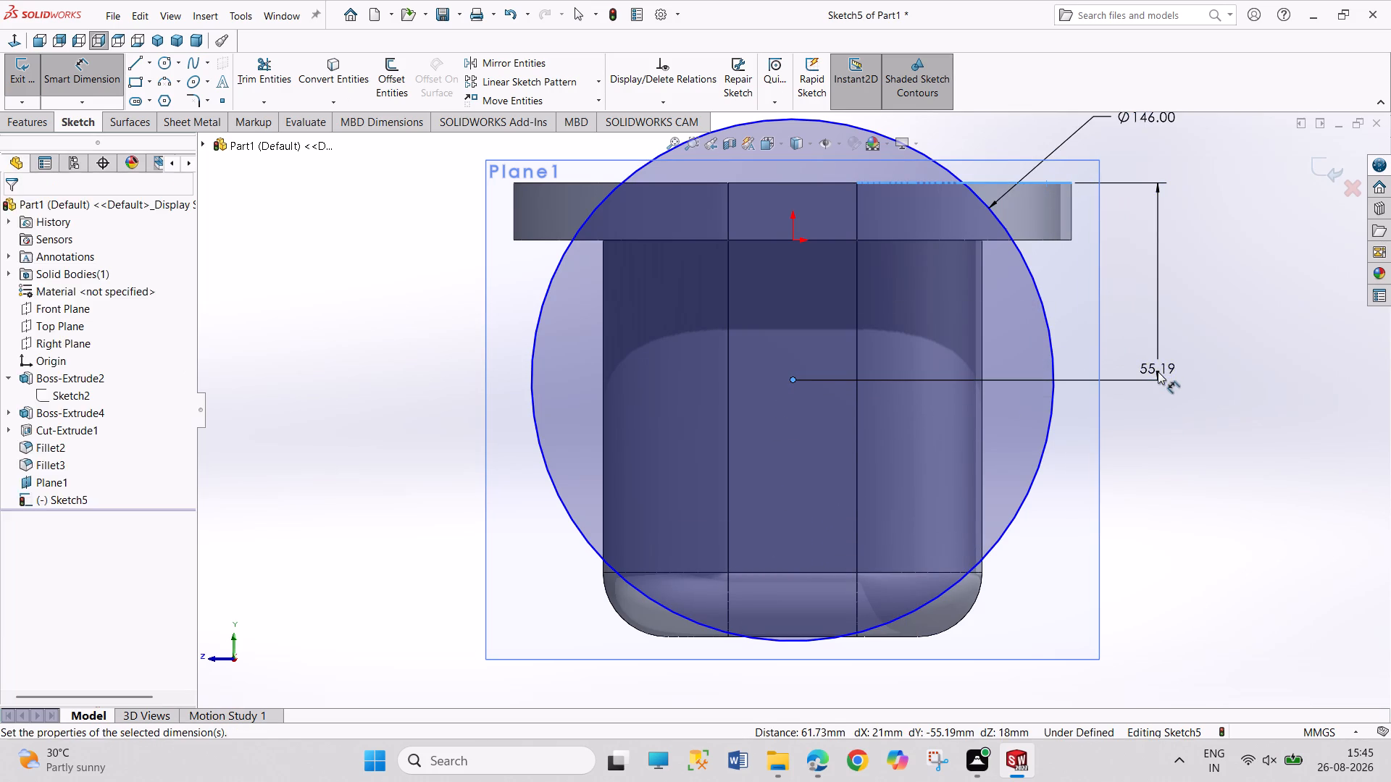
{"action": "type", "text": "72"}
{"action": "key", "text": "Return"}
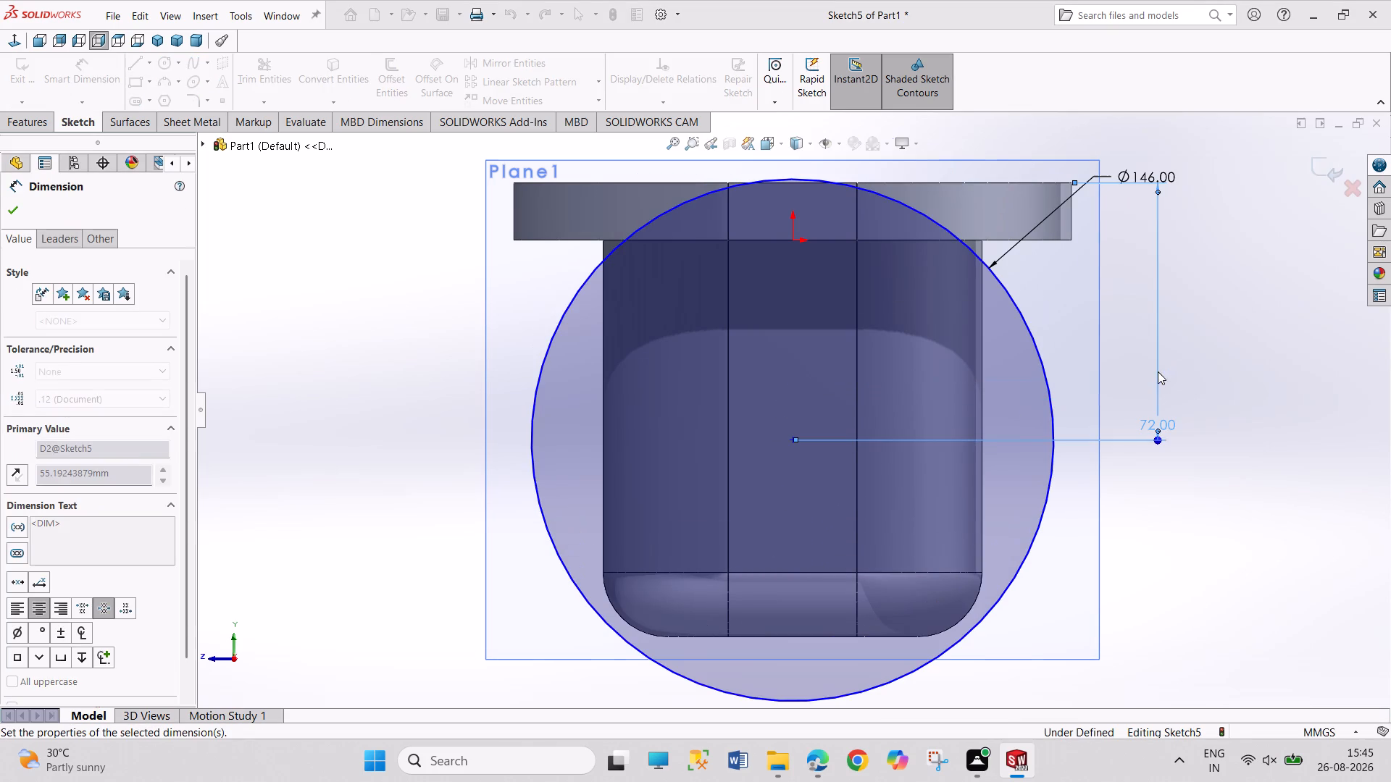
{"action": "right_click", "coordinate": [1250, 563]}
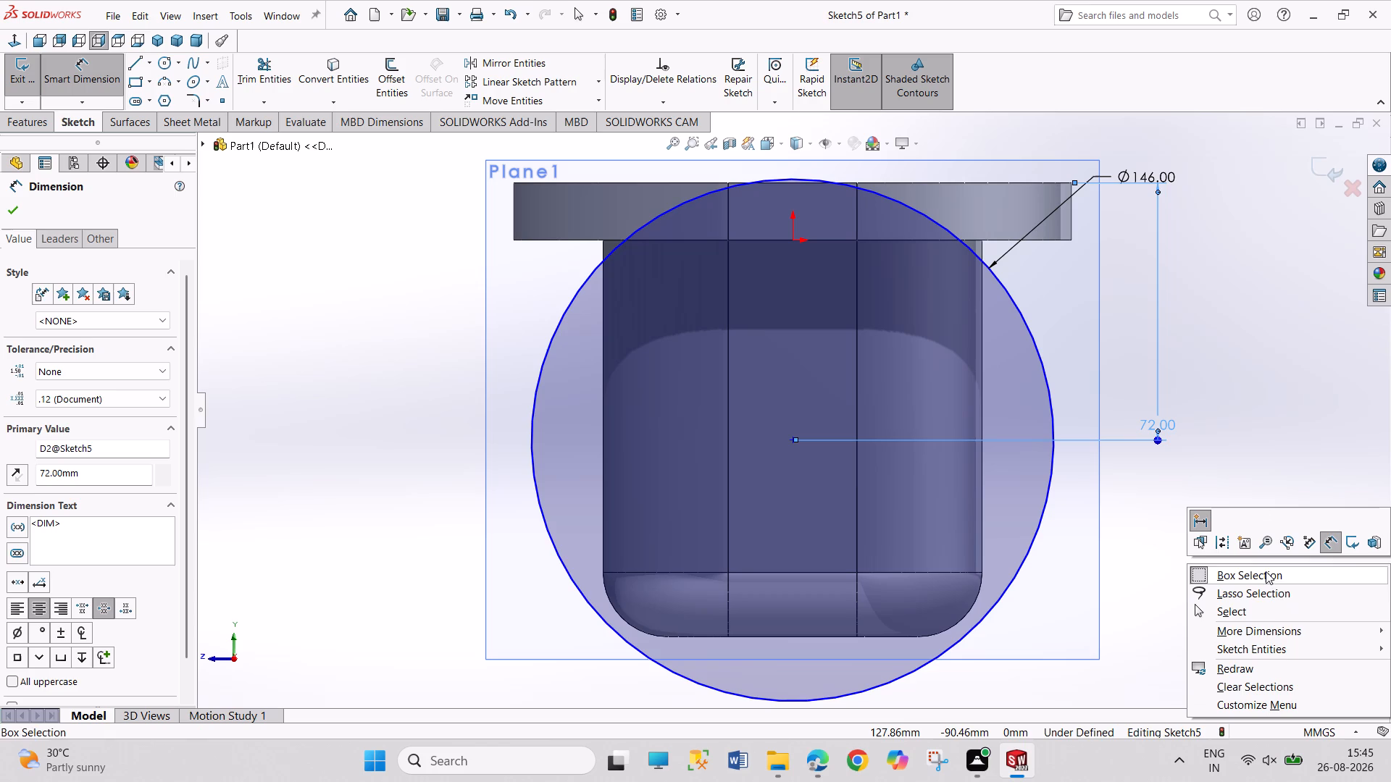
{"action": "left_click", "coordinate": [1273, 611]}
Add a vertical relation between the origin and the circle's centre, and exit the sketch.
{"action": "right_click", "coordinate": [495, 409]}
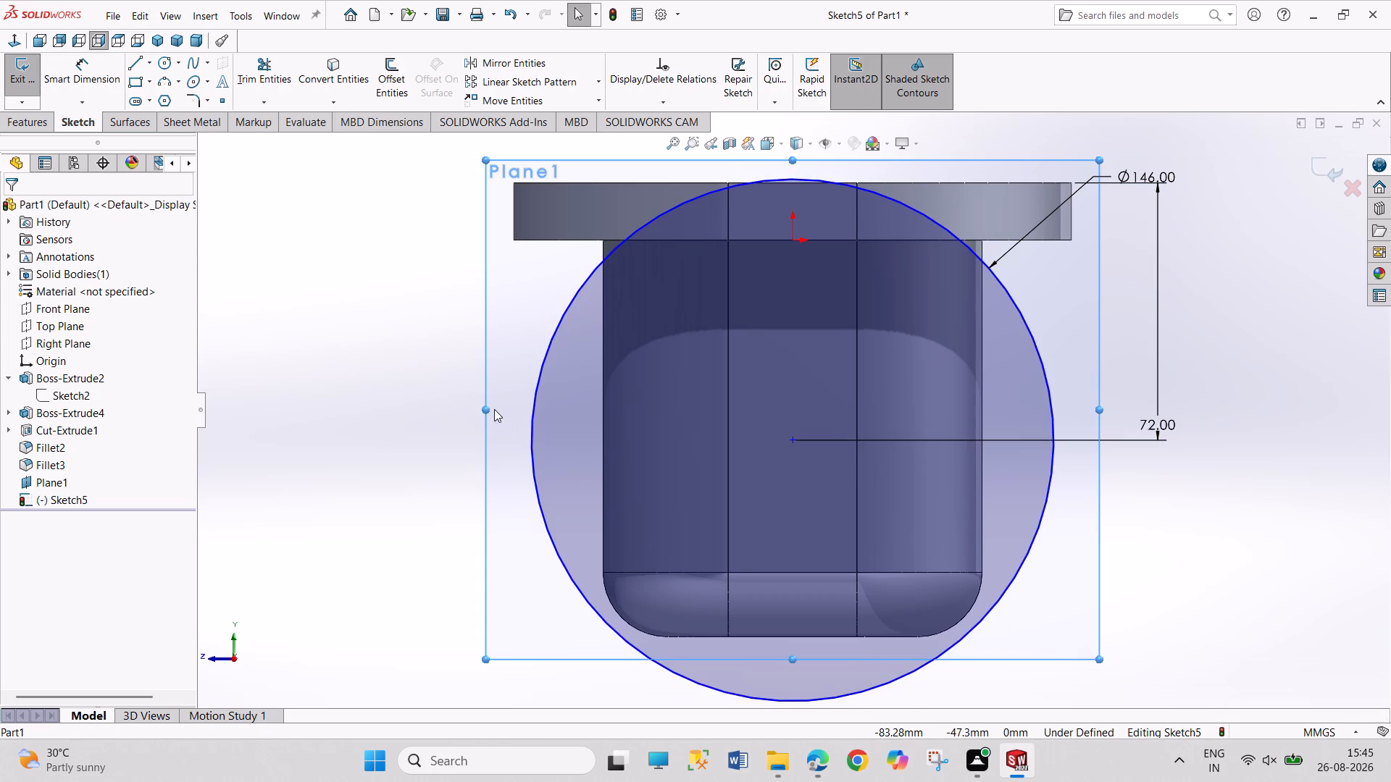
{"action": "left_click", "coordinate": [432, 393]}
{"action": "middle_click_drag", "start_coordinate": [374, 379], "coordinate": [367, 379]}
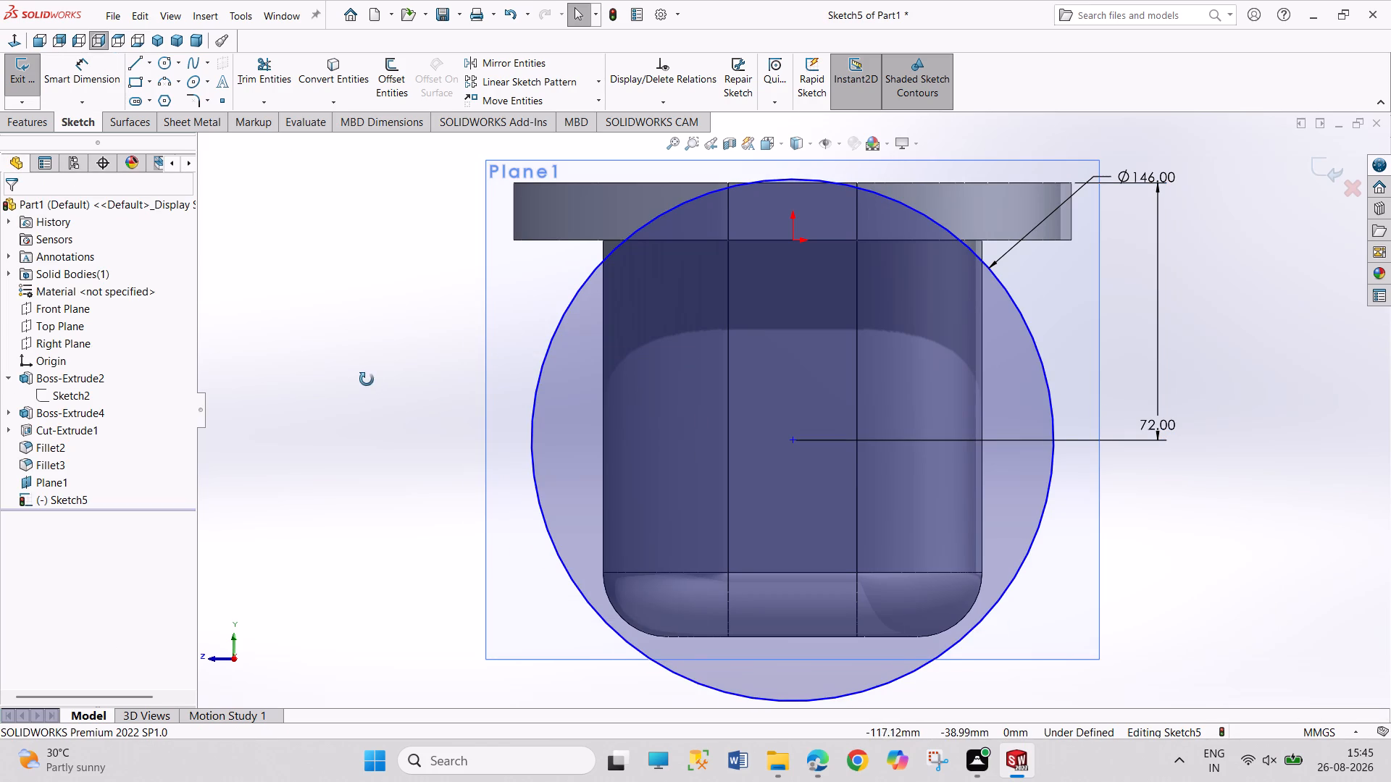
{"action": "middle_click_drag", "start_coordinate": [367, 379], "coordinate": [303, 403]}
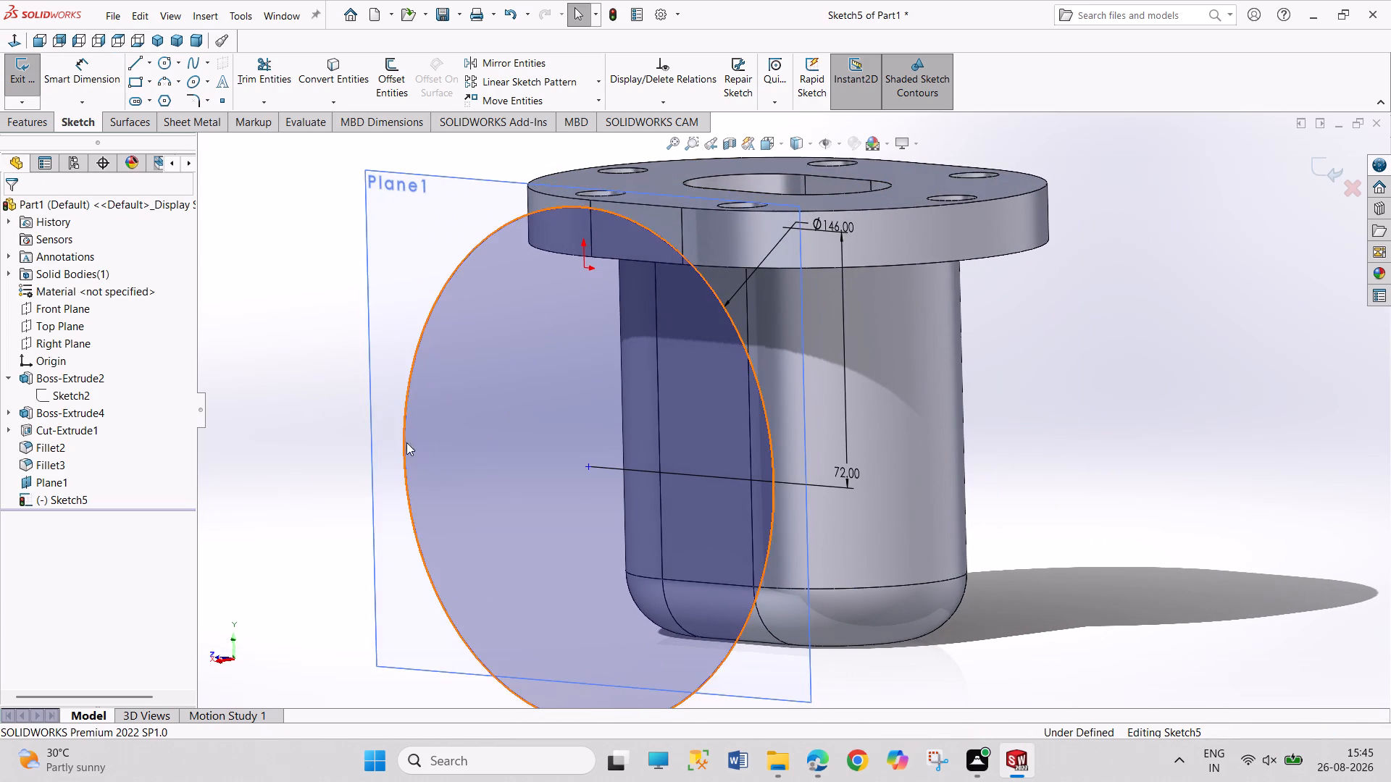
{"action": "scroll", "coordinate": [386, 442], "scroll_direction": "up", "scroll_amount": 2}
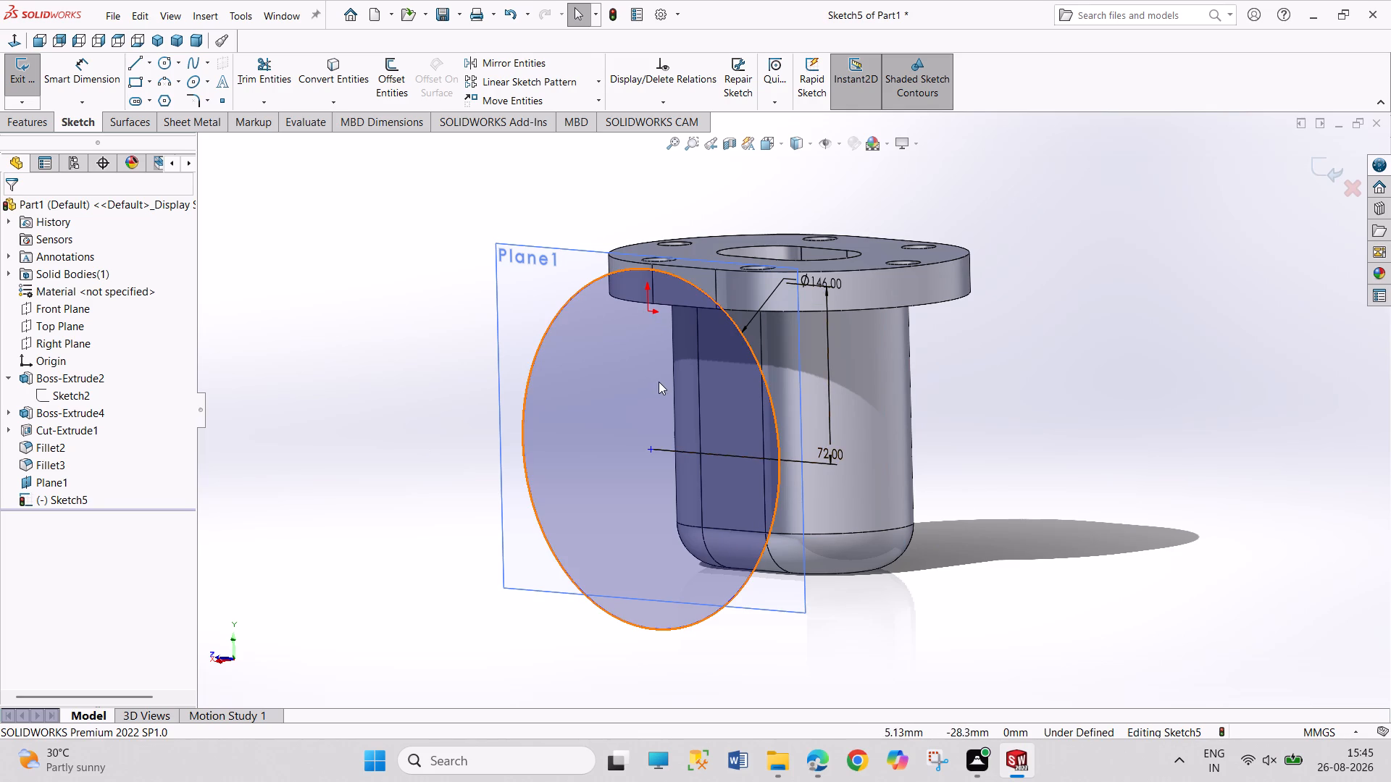
{"action": "scroll", "coordinate": [636, 374], "scroll_direction": "down", "scroll_amount": 3}
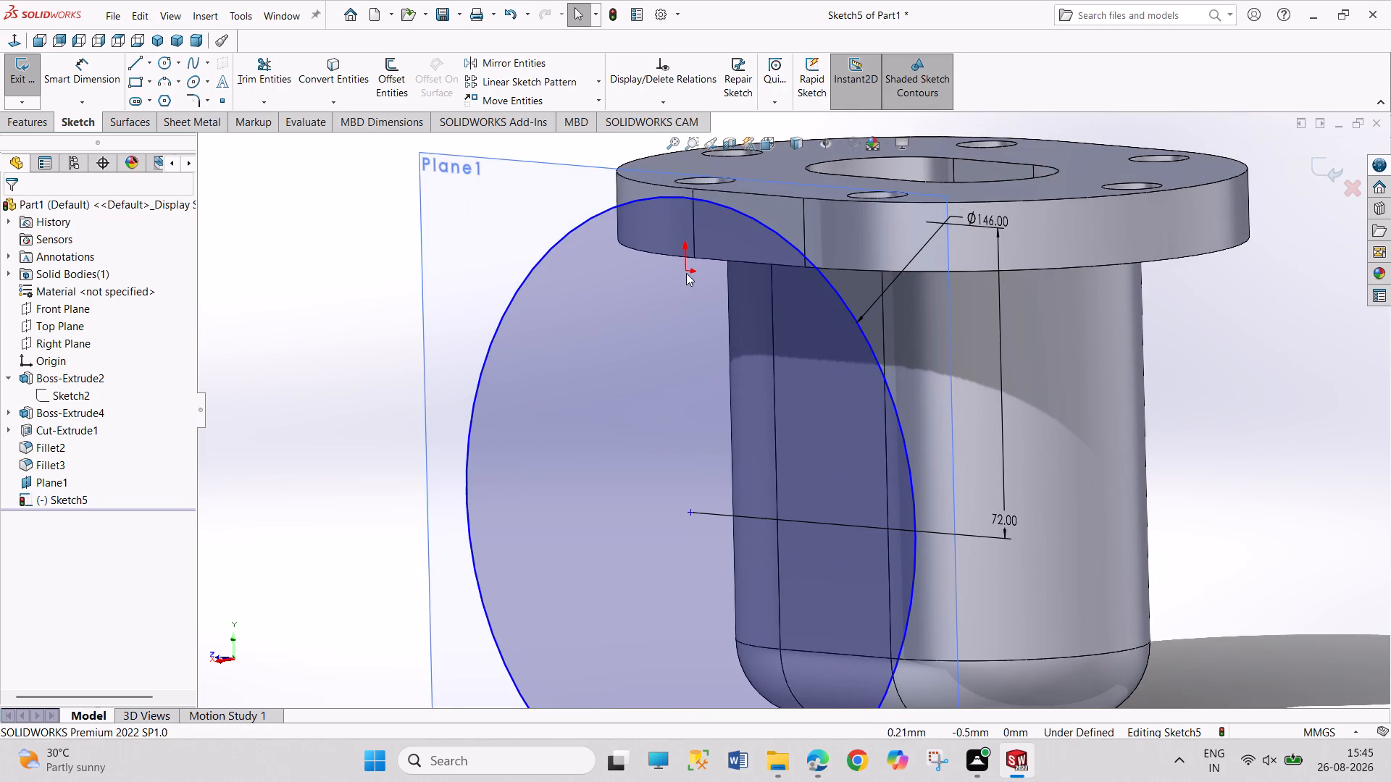
{"action": "left_click", "coordinate": [11, 40]}
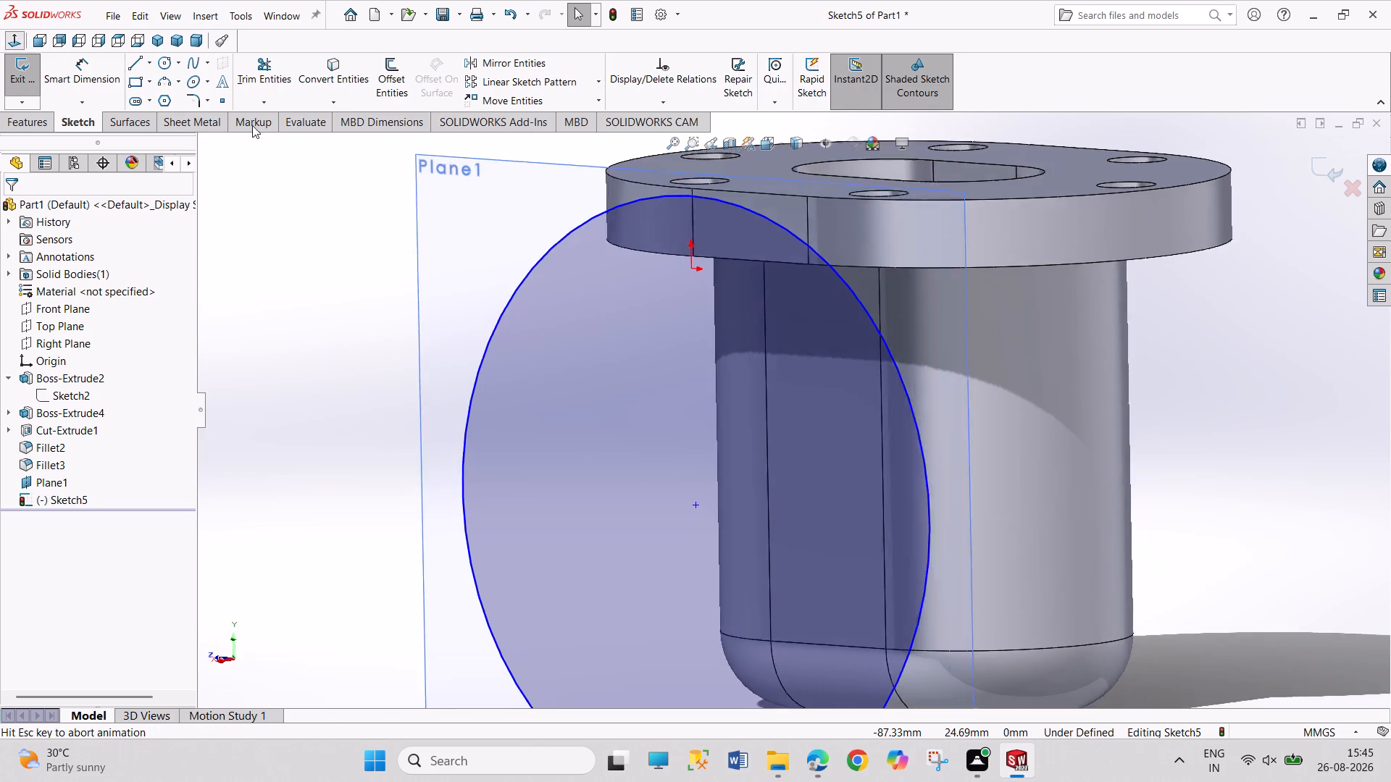
{"action": "left_click", "coordinate": [758, 235]}
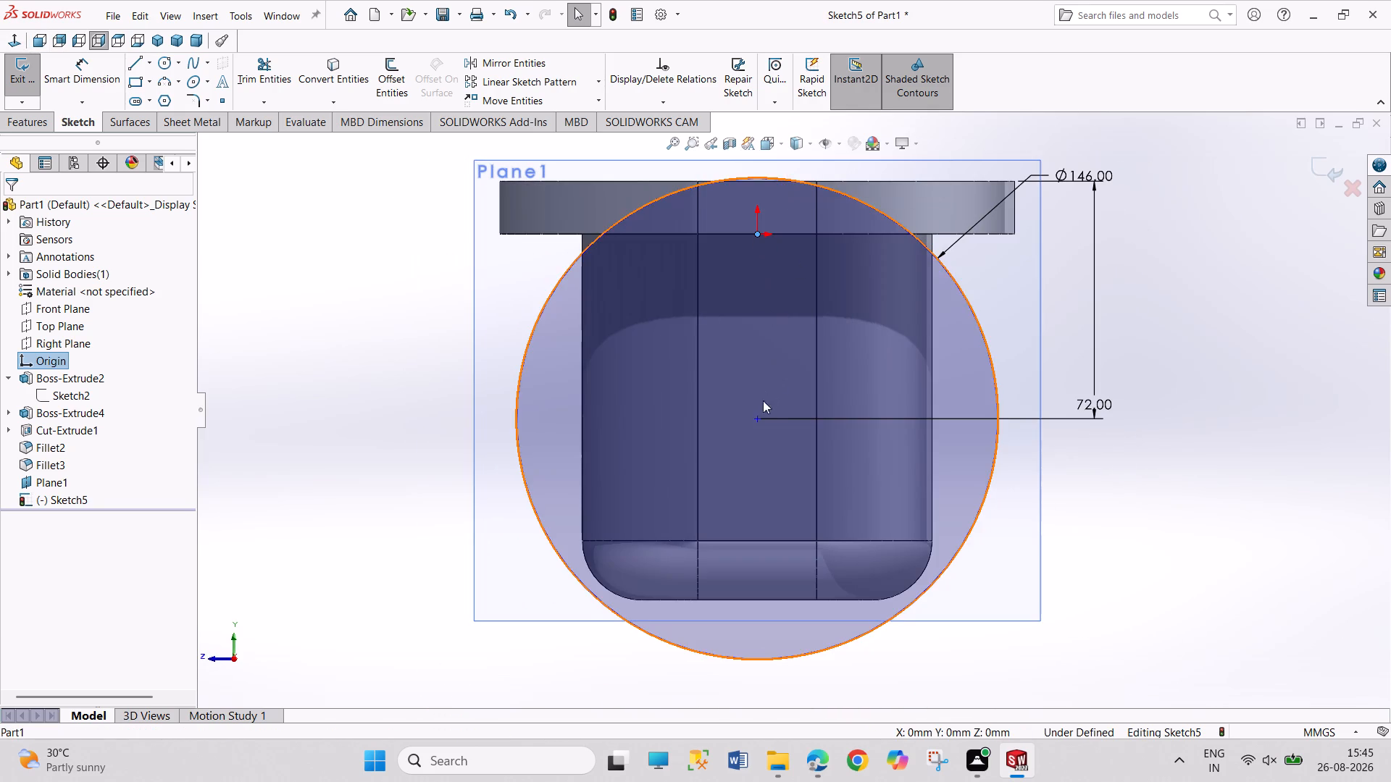
{"action": "left_click", "coordinate": [758, 421], "text": "ctrl"}
{"action": "left_click", "coordinate": [816, 358]}
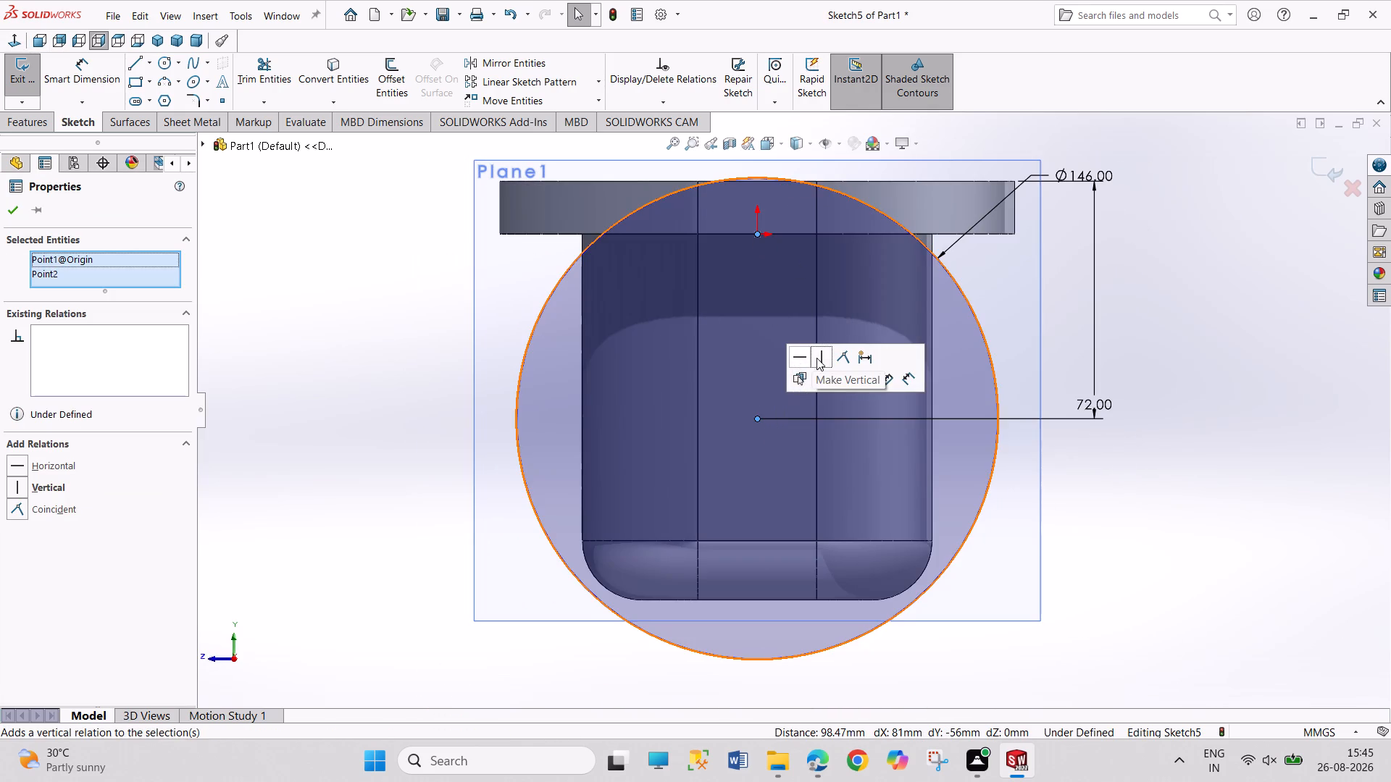
{"action": "left_click", "coordinate": [426, 420]}
{"action": "right_click", "coordinate": [494, 326]}
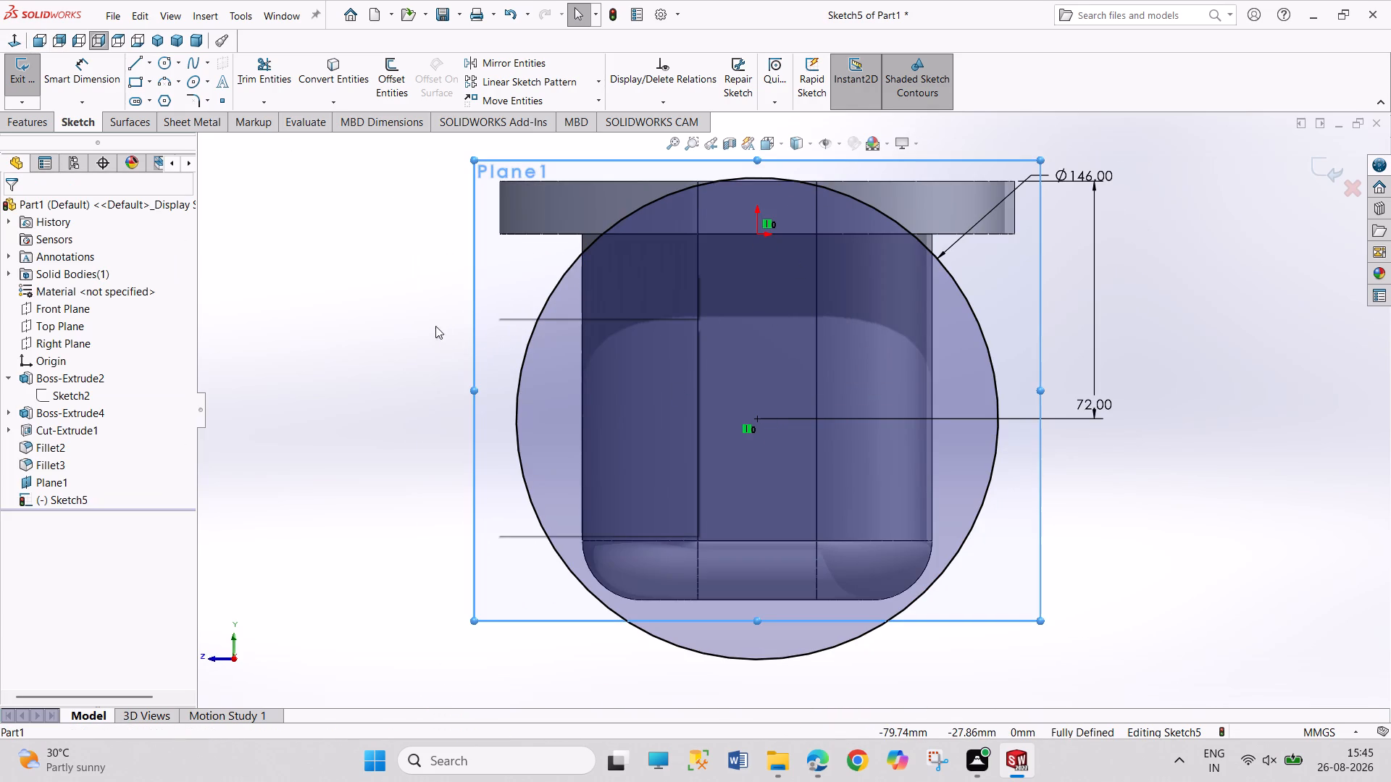
{"action": "left_click", "coordinate": [435, 326]}
{"action": "left_click", "coordinate": [8, 76]}
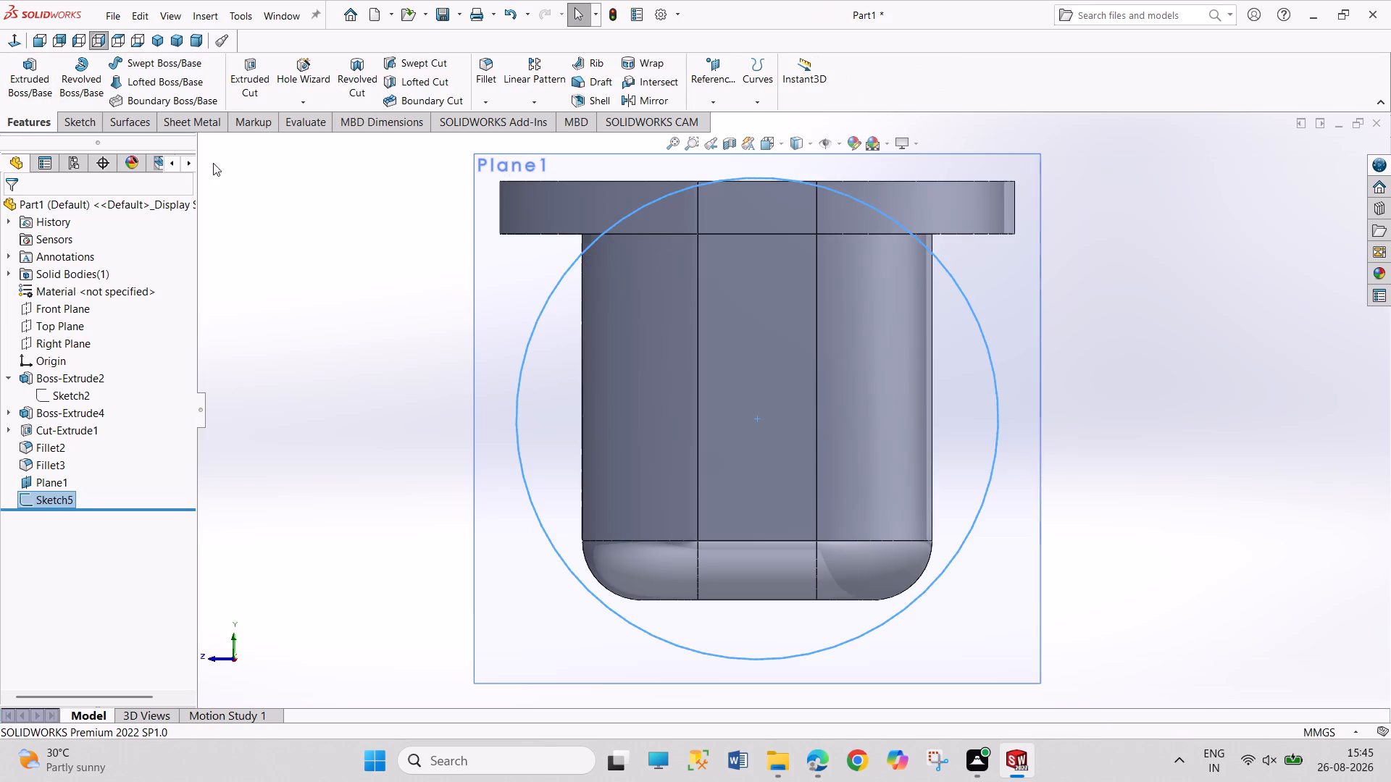
Hide the offset reference plane.
{"action": "right_click", "coordinate": [485, 286]}
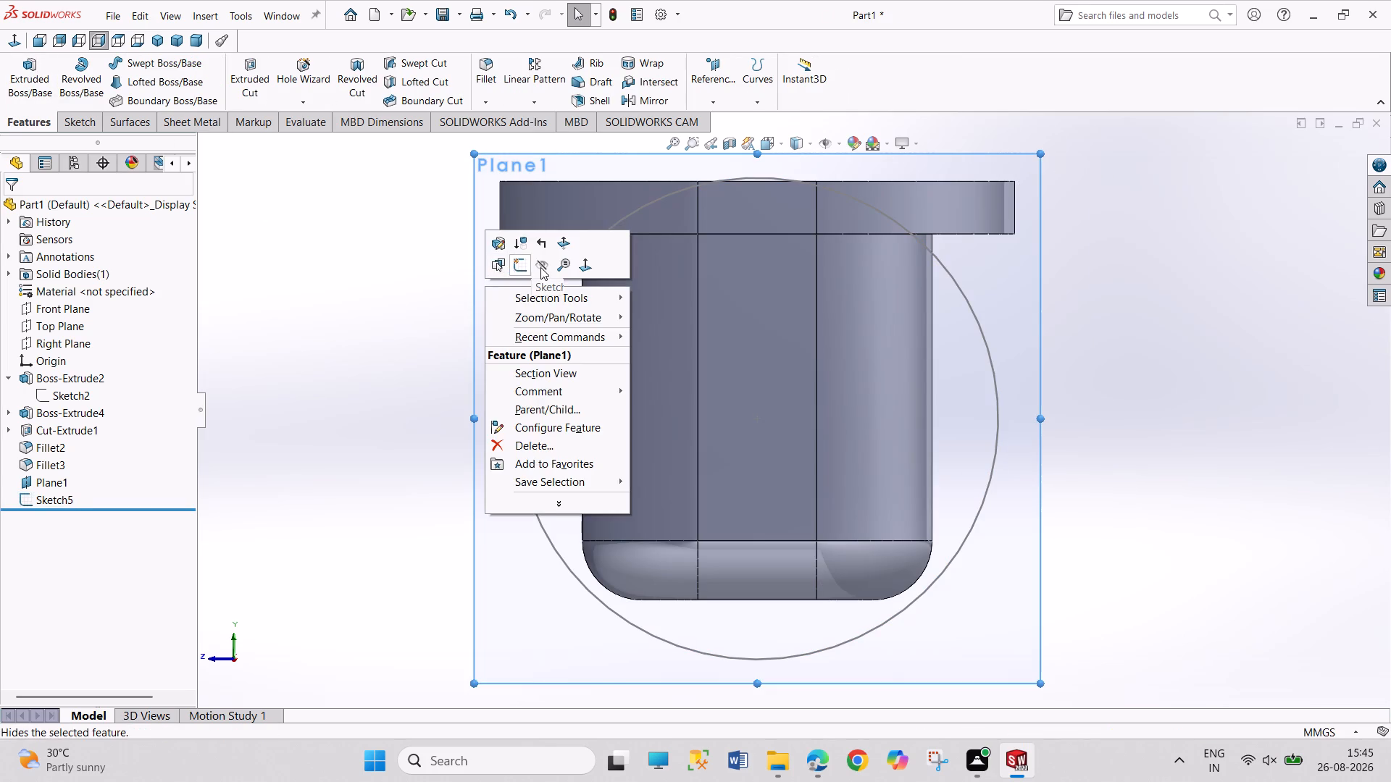
{"action": "left_click", "coordinate": [540, 267]}
Extrude the 146 mm circle 18 mm as a blind boss, reversed towards the valve body.
{"action": "middle_click_drag", "start_coordinate": [434, 330], "coordinate": [297, 356]}
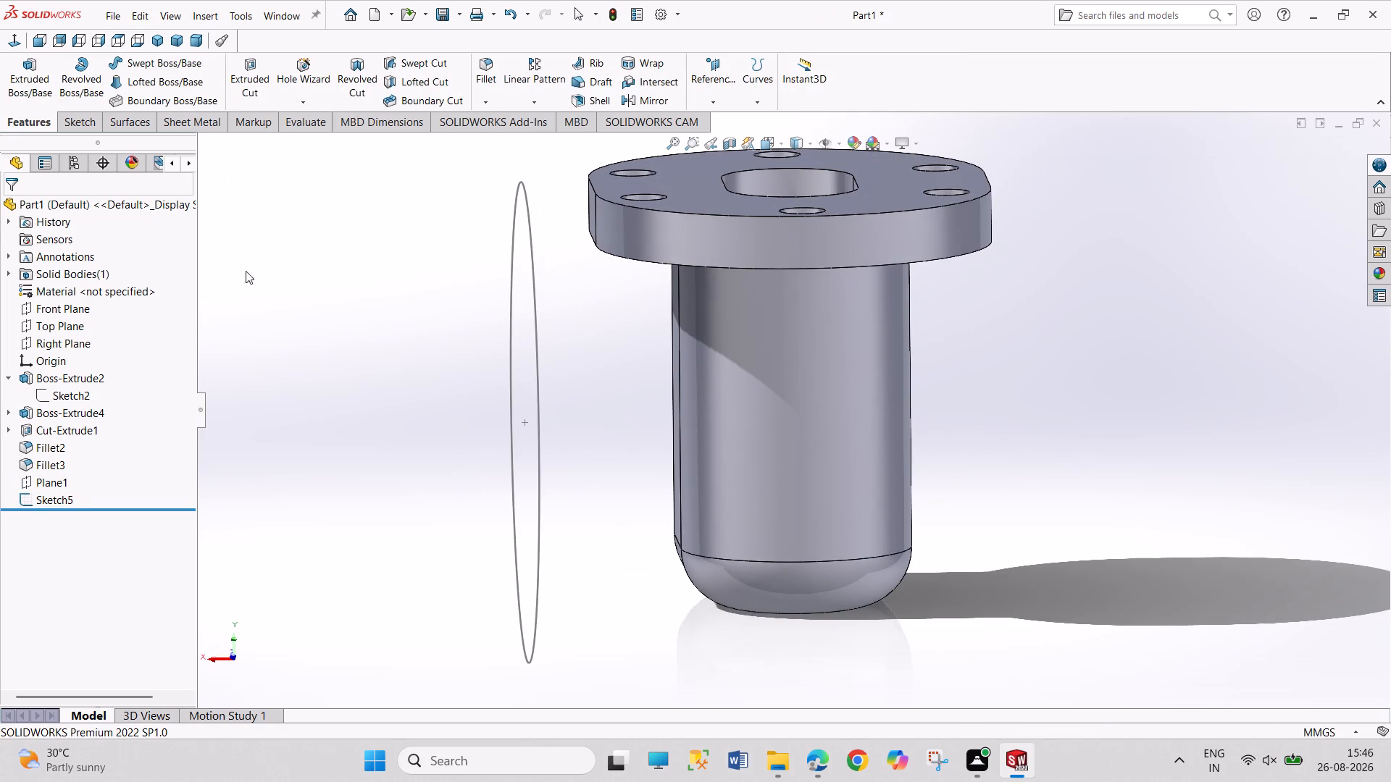
{"action": "left_click", "coordinate": [15, 91]}
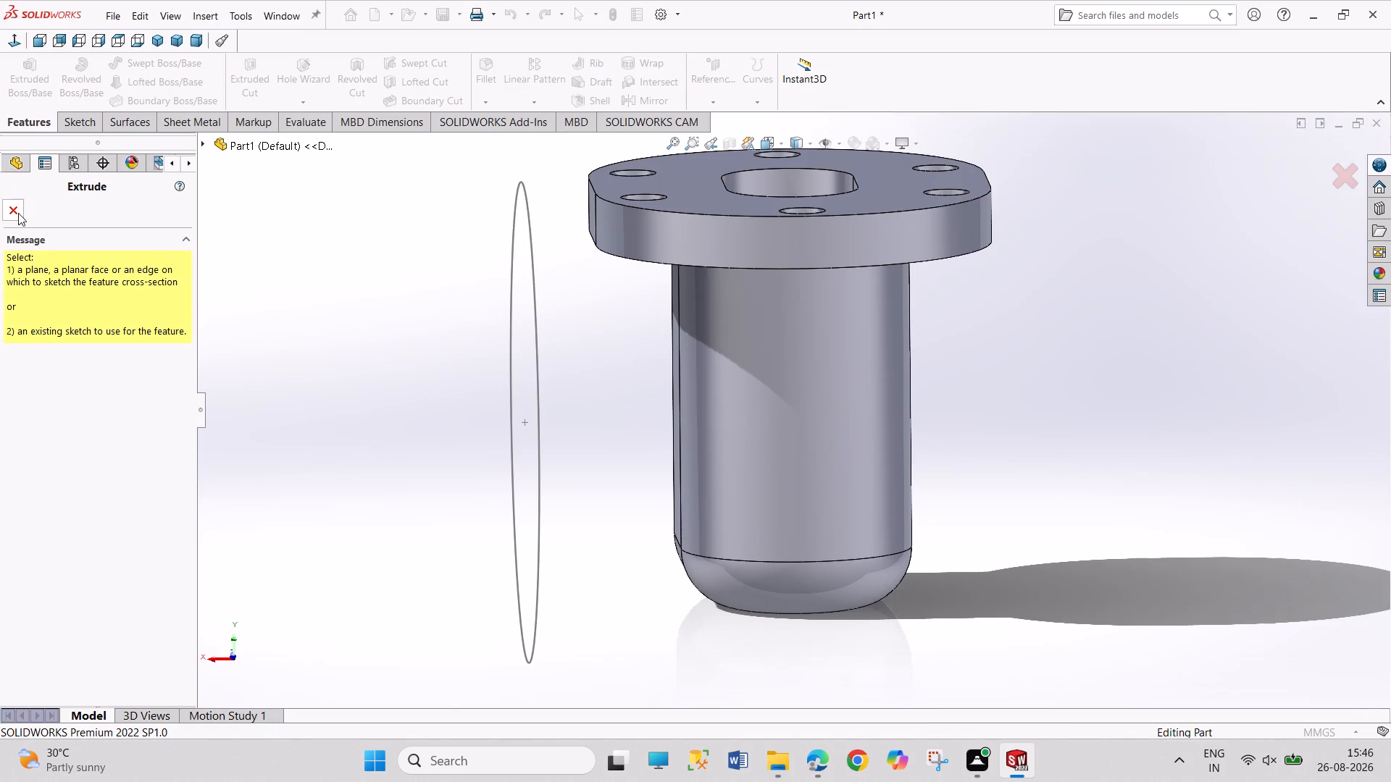
{"action": "left_click", "coordinate": [532, 295]}
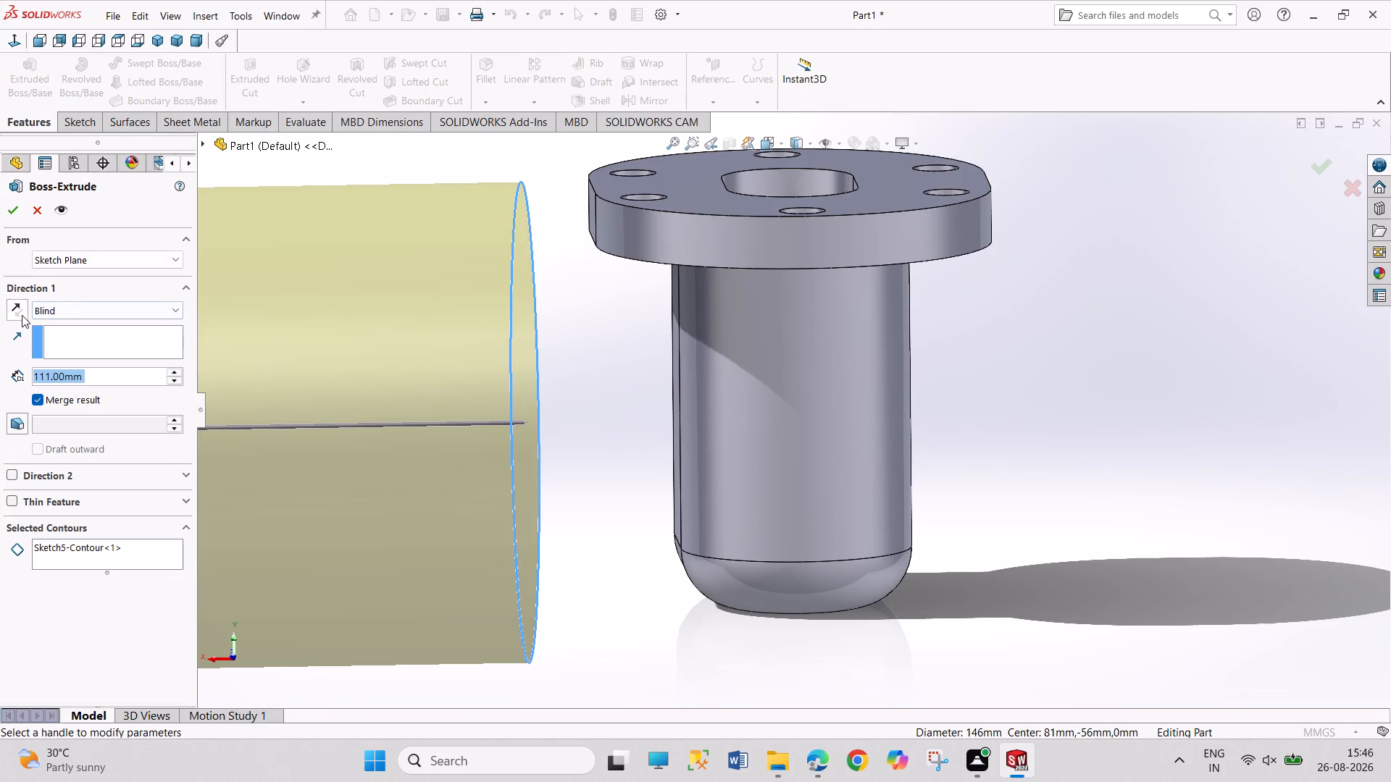
{"action": "left_click", "coordinate": [22, 314]}
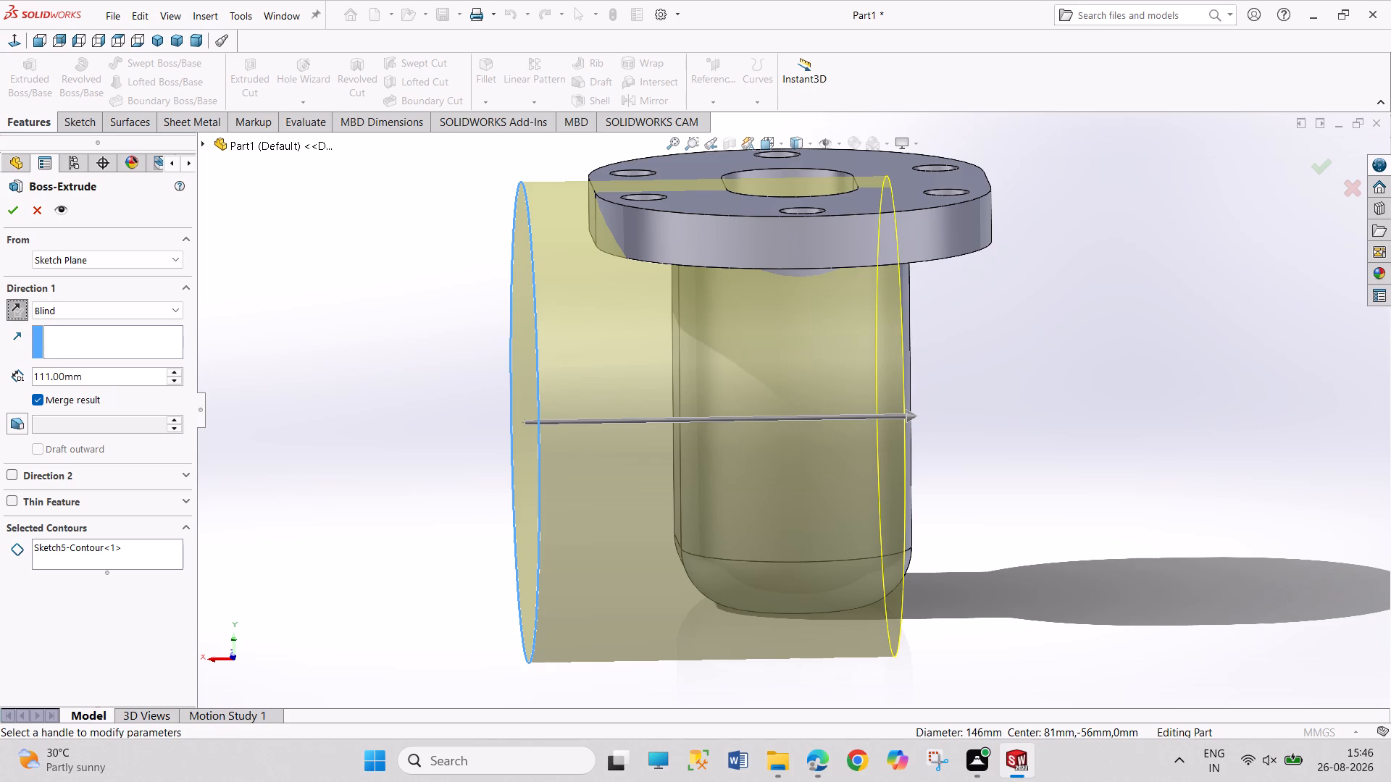
{"action": "double_click", "coordinate": [112, 372]}
{"action": "type", "text": "18"}
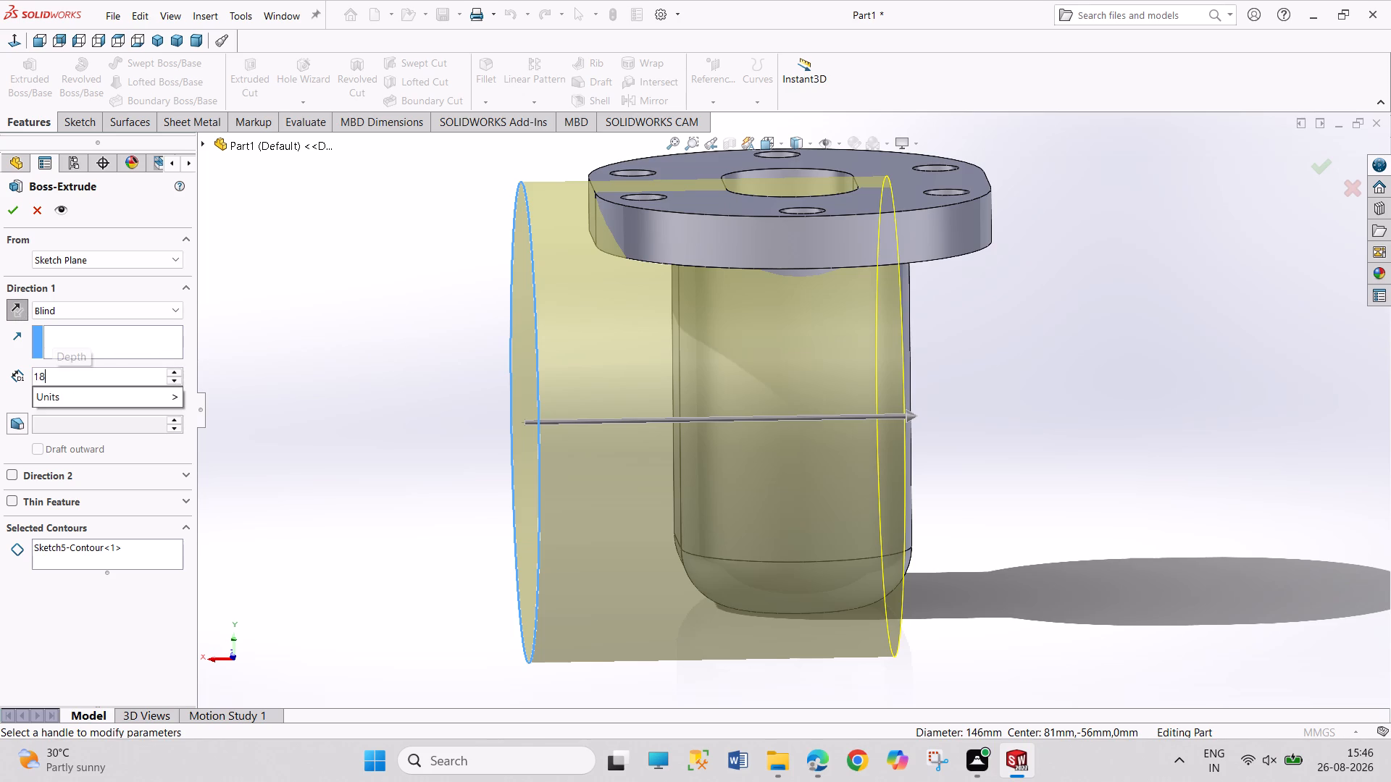
{"action": "key", "text": "Return"}
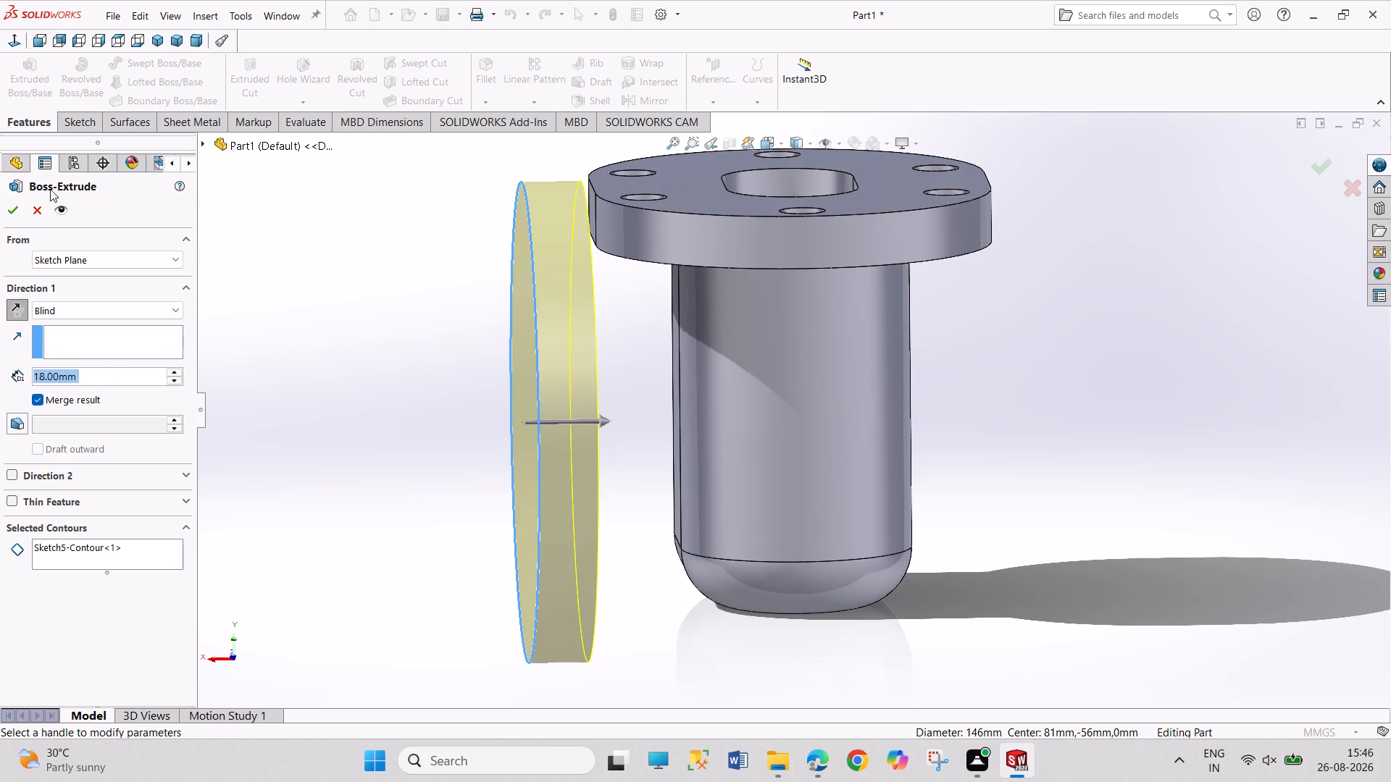
{"action": "left_click", "coordinate": [11, 211]}
{"action": "middle_click", "coordinate": [280, 388]}
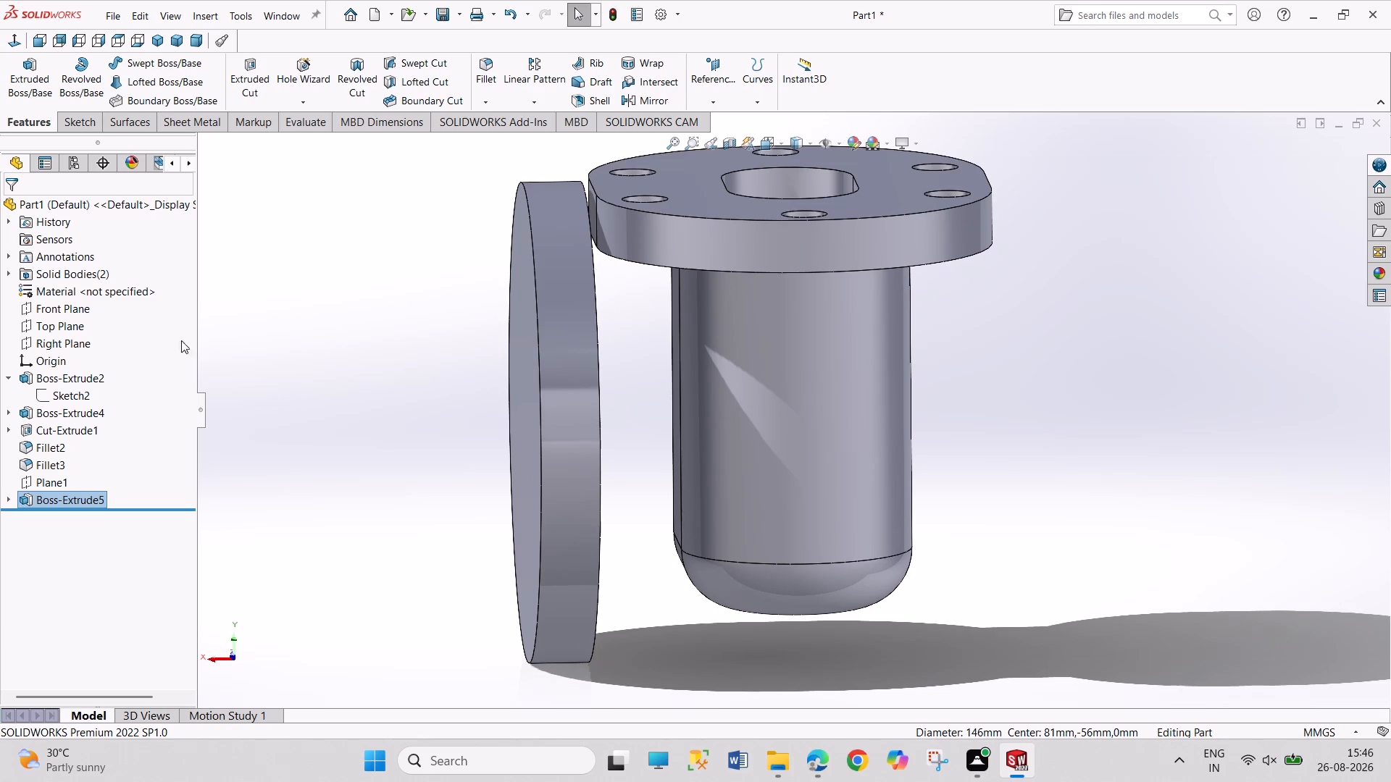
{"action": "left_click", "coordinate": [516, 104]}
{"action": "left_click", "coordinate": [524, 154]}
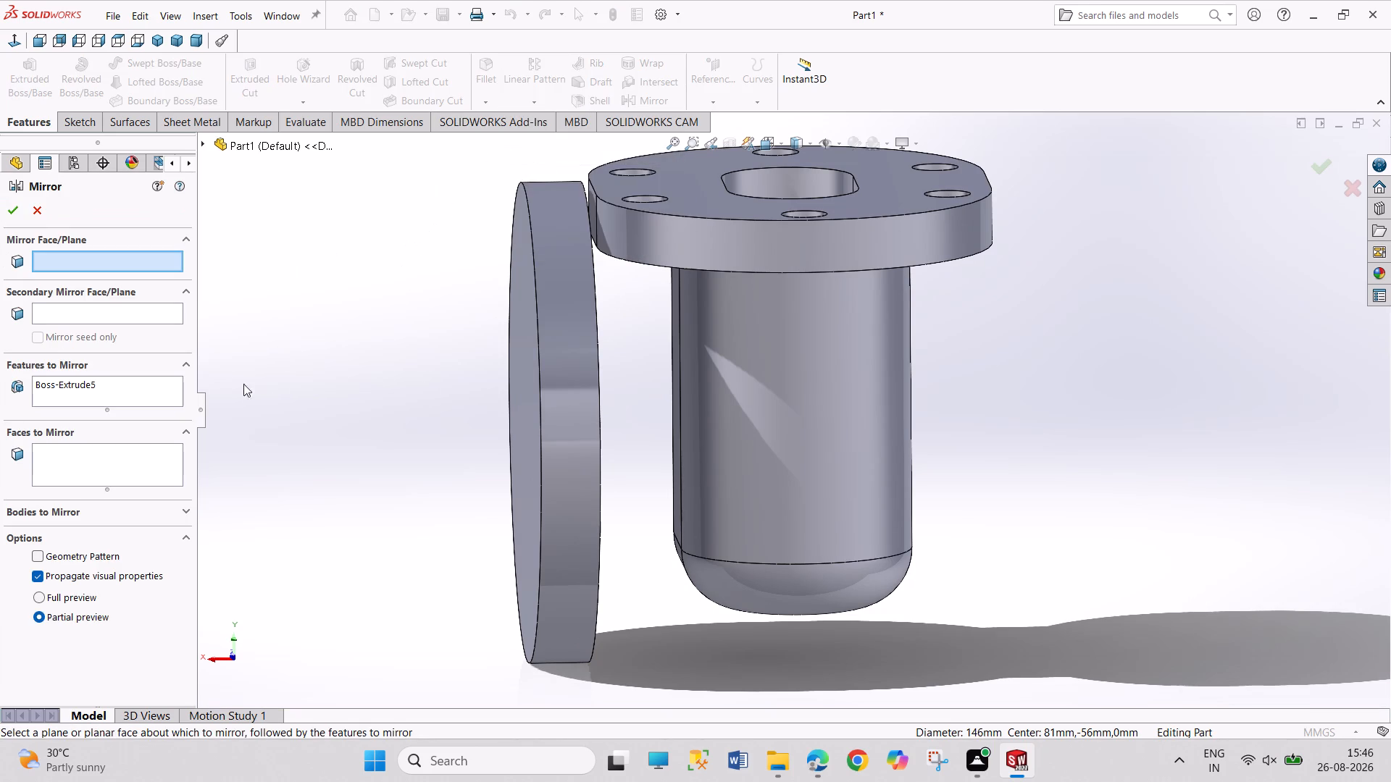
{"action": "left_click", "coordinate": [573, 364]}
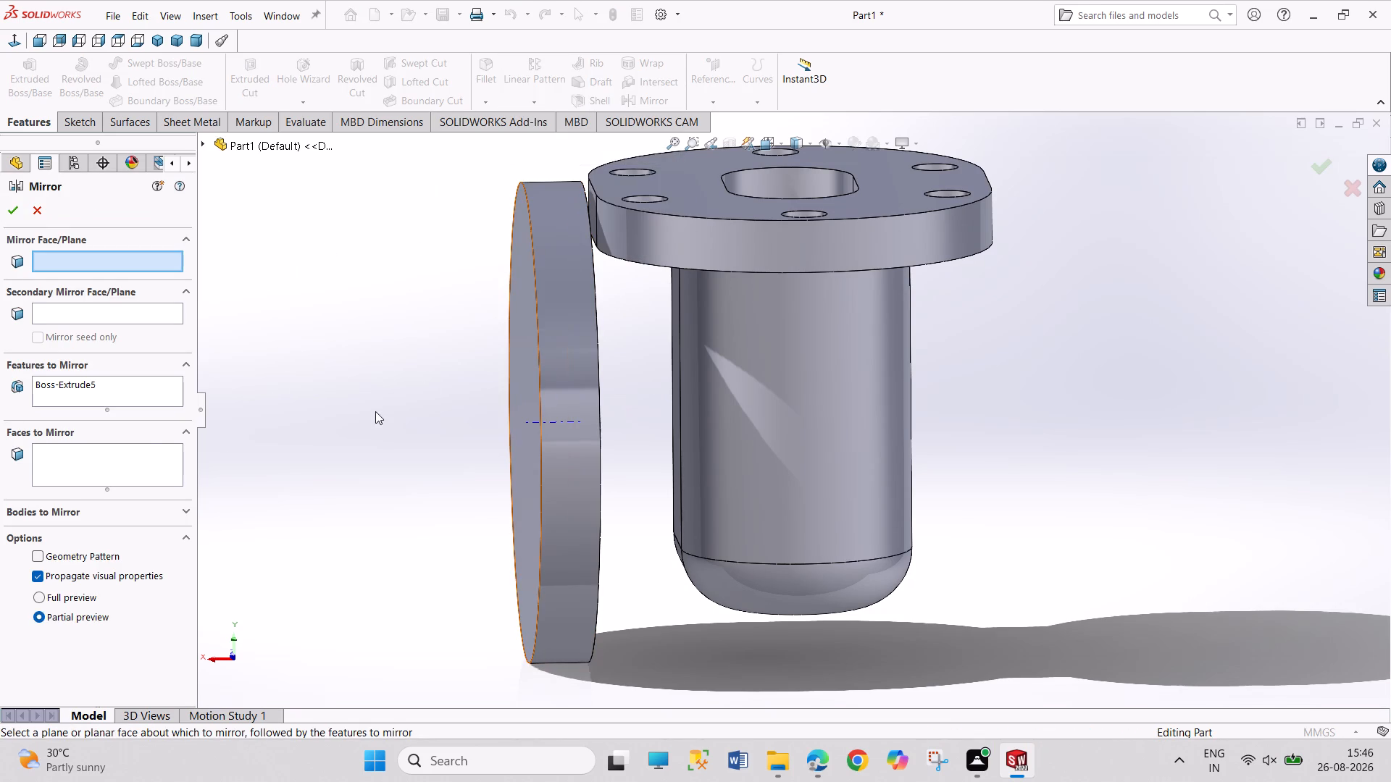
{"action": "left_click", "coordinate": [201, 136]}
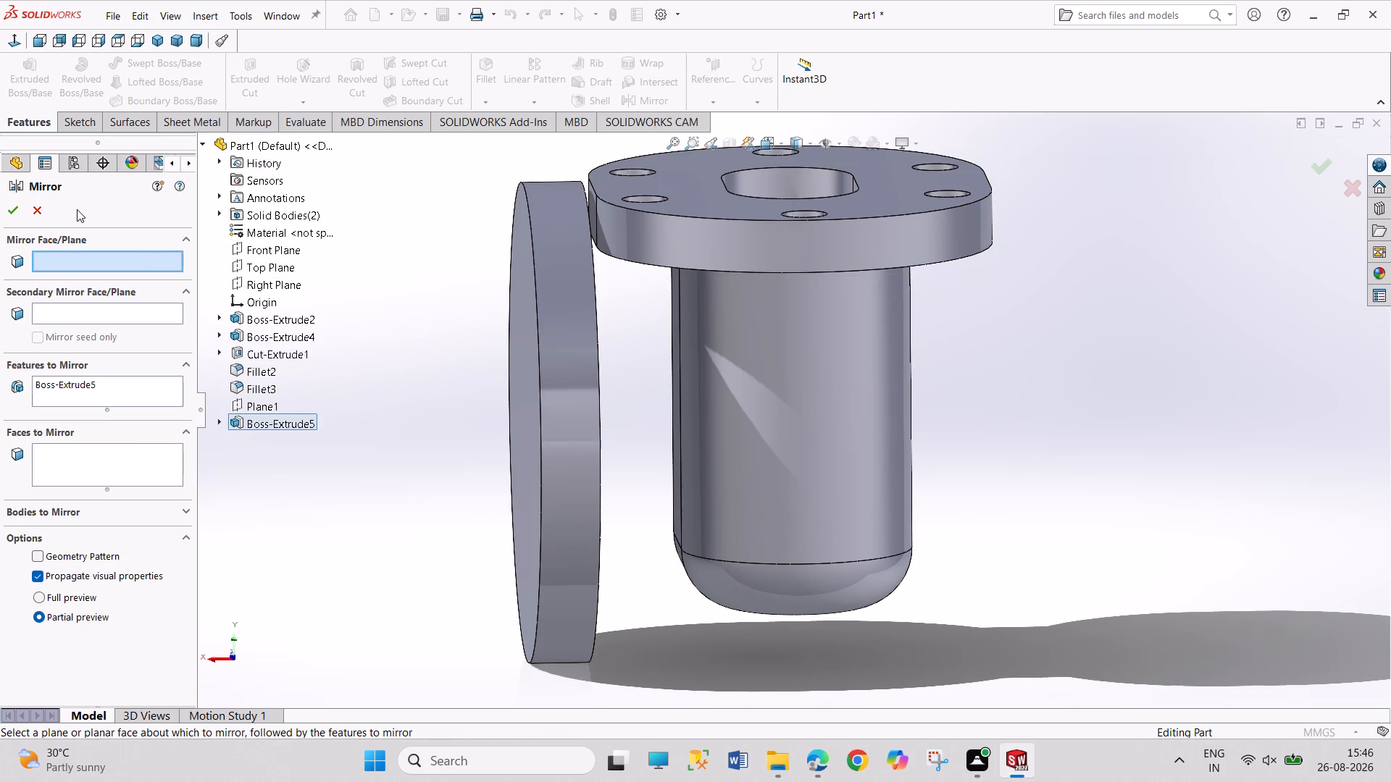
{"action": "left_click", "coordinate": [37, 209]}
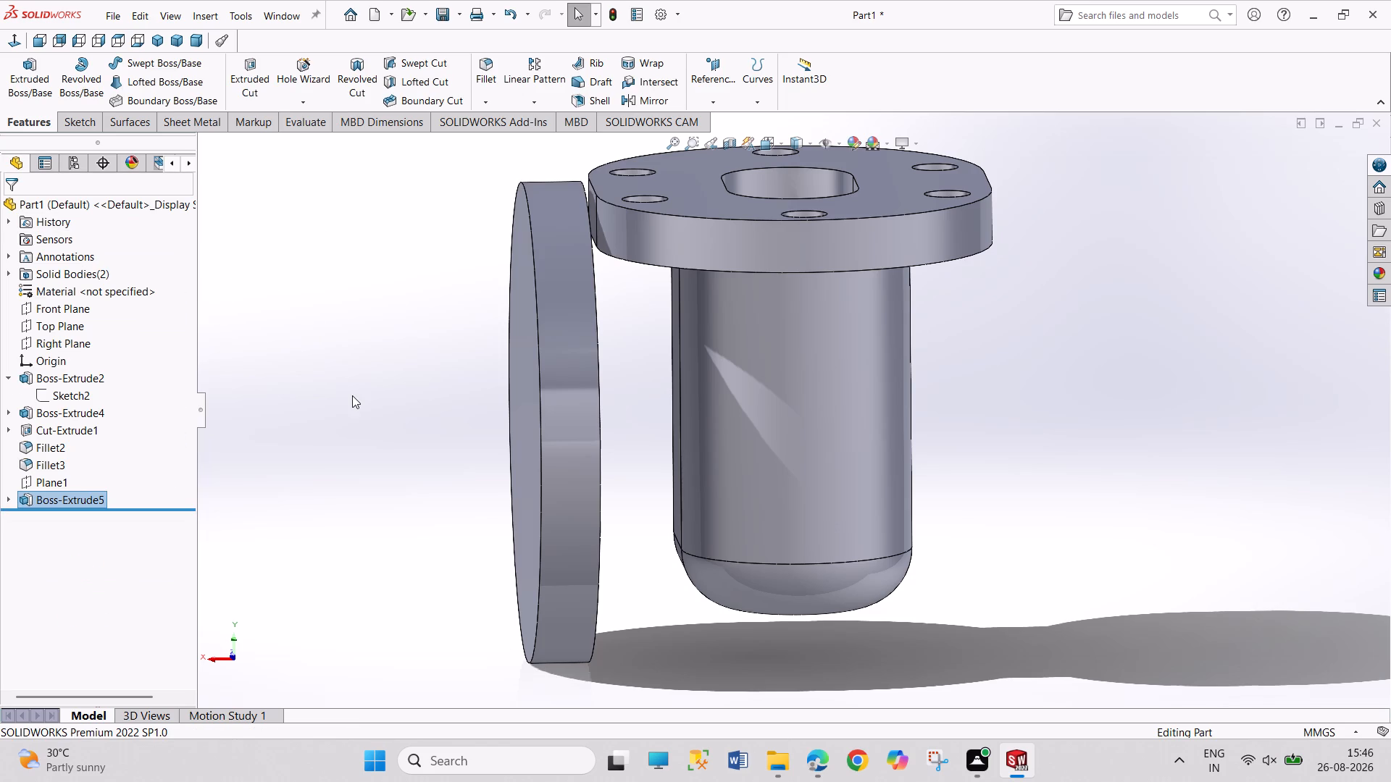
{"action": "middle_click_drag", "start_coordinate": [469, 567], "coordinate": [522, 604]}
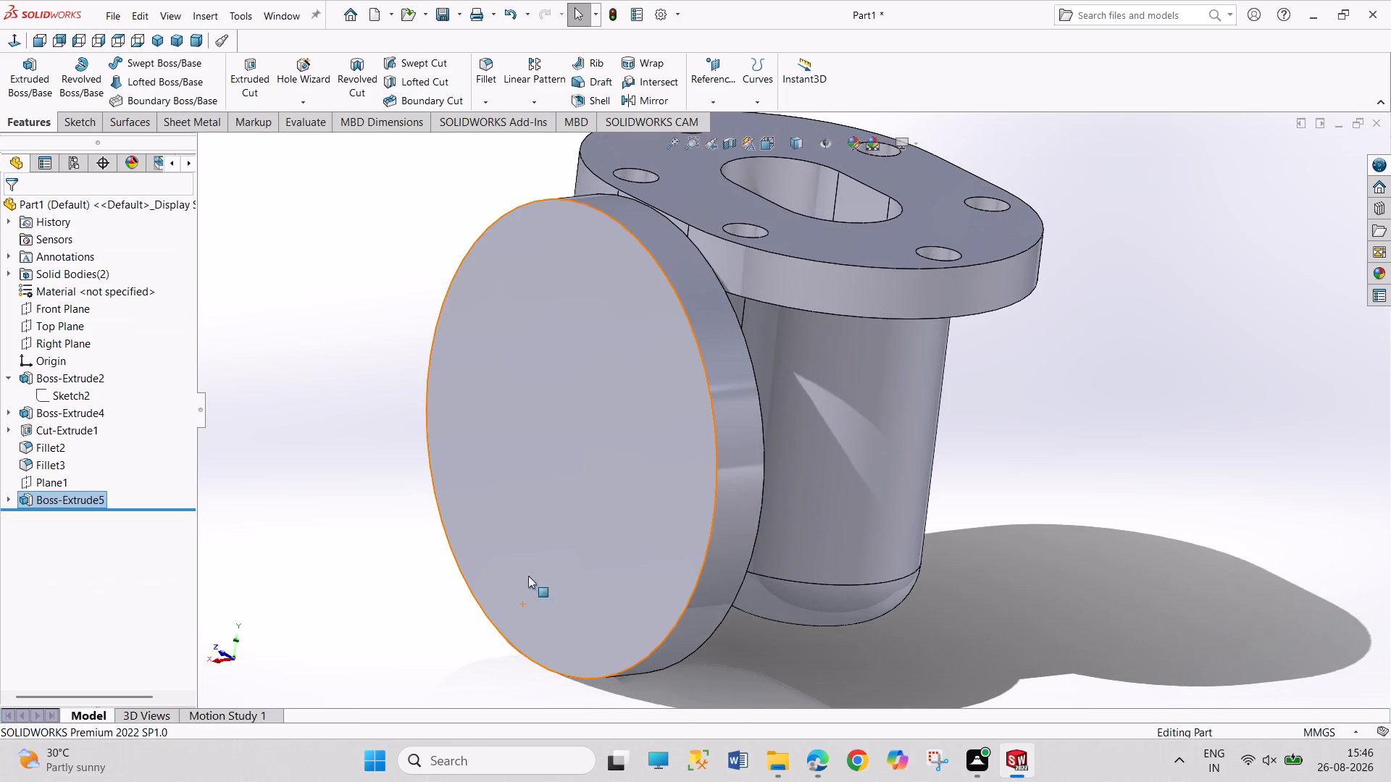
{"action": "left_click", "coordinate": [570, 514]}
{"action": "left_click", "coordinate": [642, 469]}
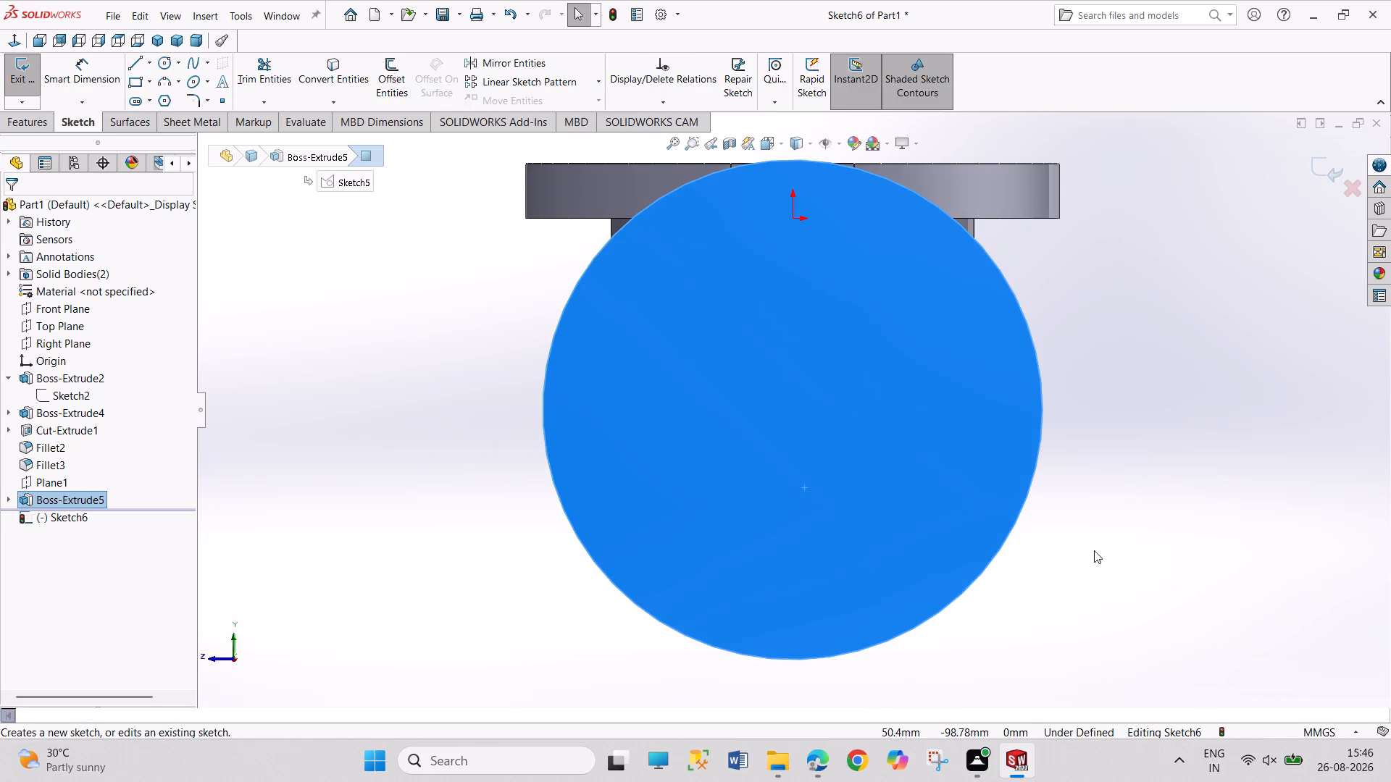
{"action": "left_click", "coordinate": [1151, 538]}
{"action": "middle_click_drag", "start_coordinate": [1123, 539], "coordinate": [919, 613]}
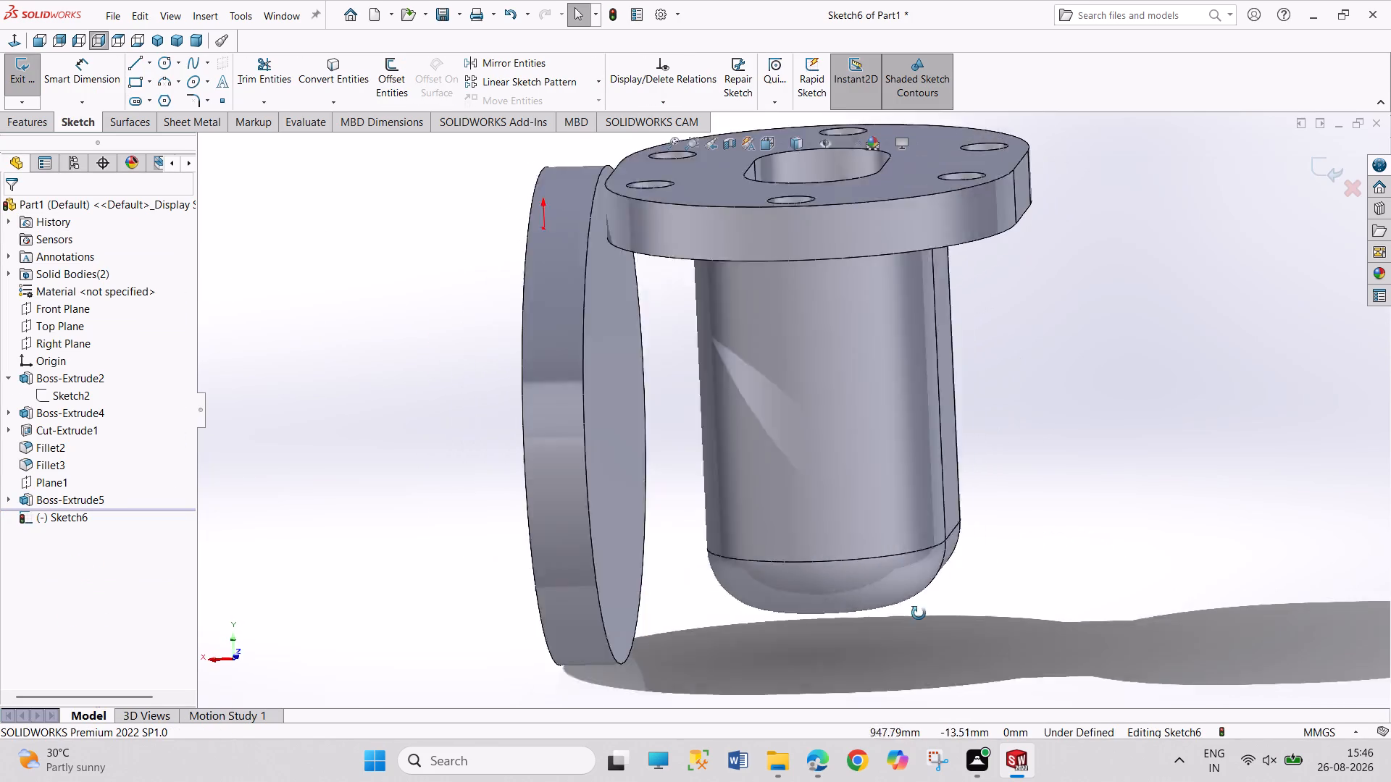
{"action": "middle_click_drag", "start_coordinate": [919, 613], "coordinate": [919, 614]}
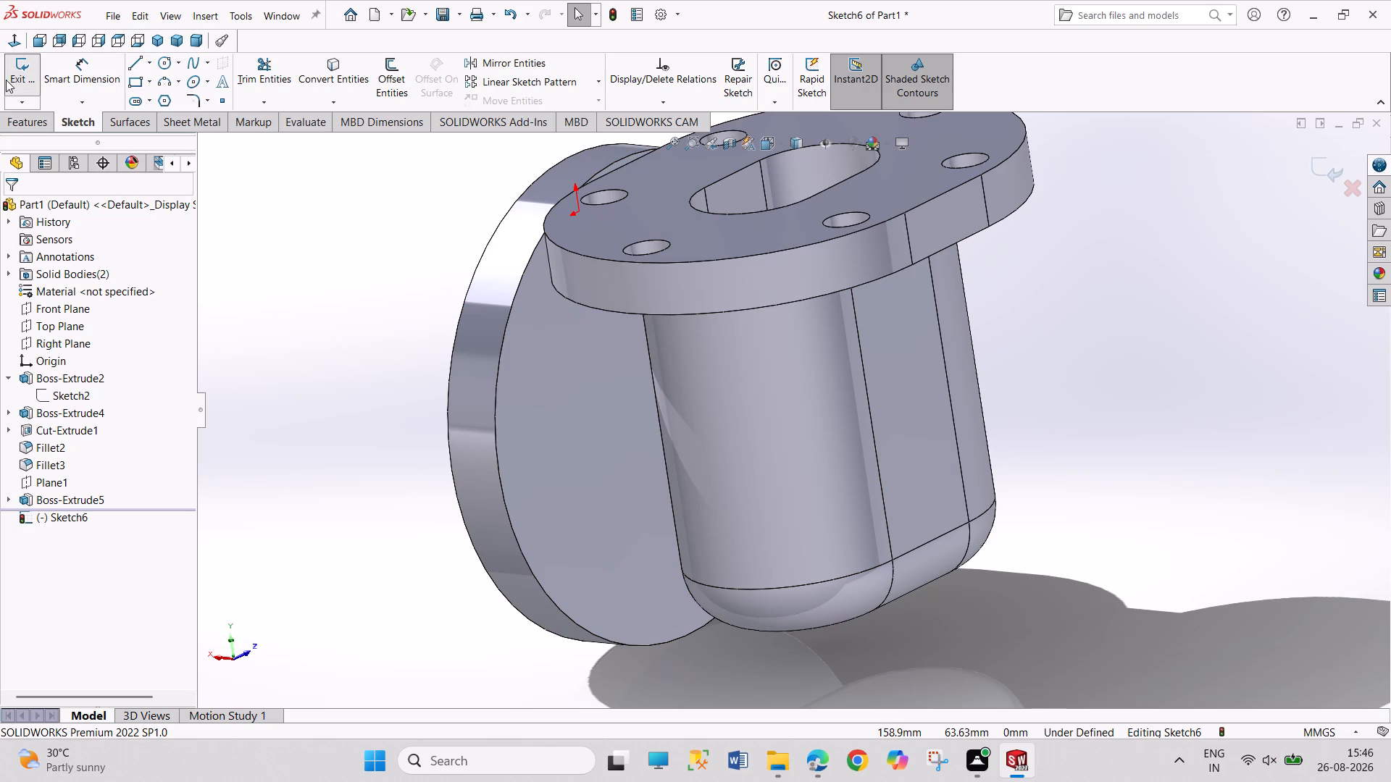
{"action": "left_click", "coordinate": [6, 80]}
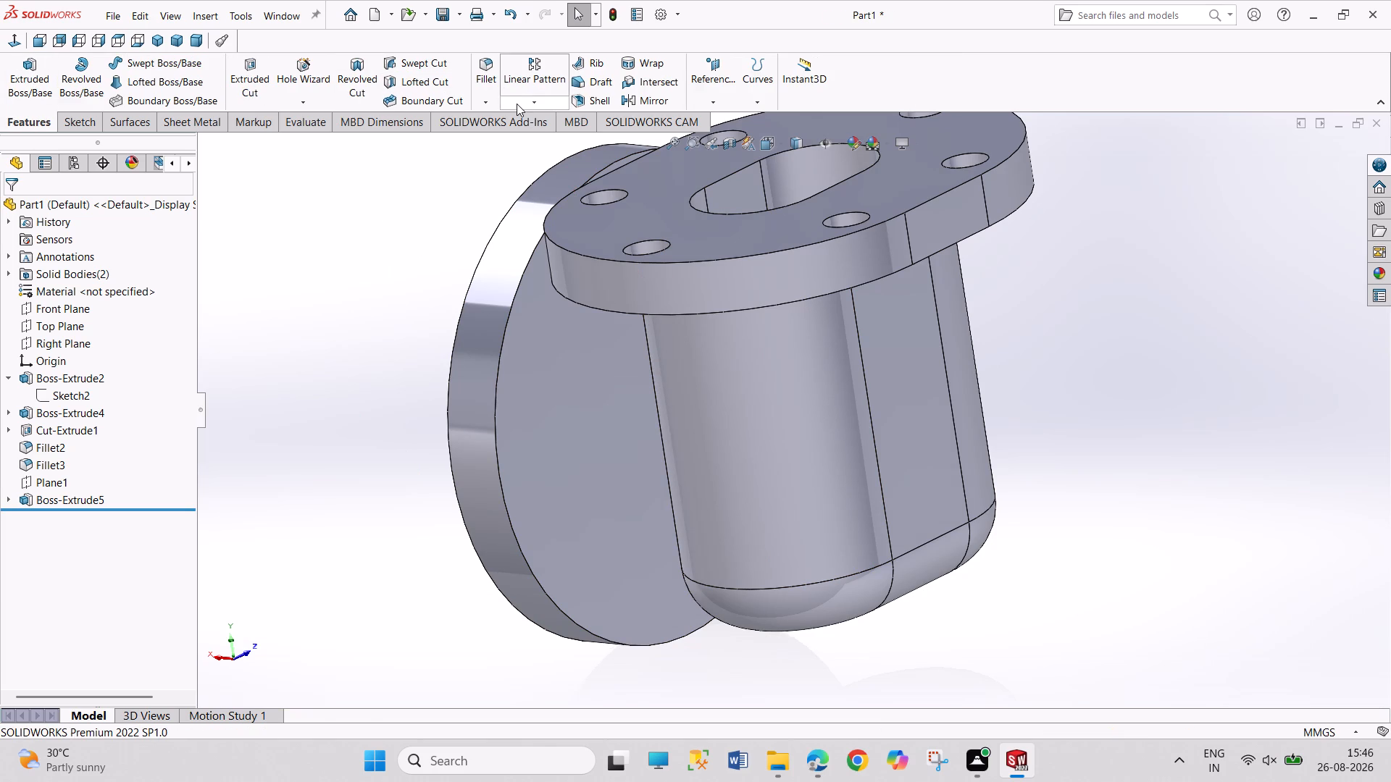
Mirror the round side flange about the Right Plane, as a body rather than as a feature.
{"action": "left_click", "coordinate": [517, 104]}
{"action": "left_click", "coordinate": [540, 158]}
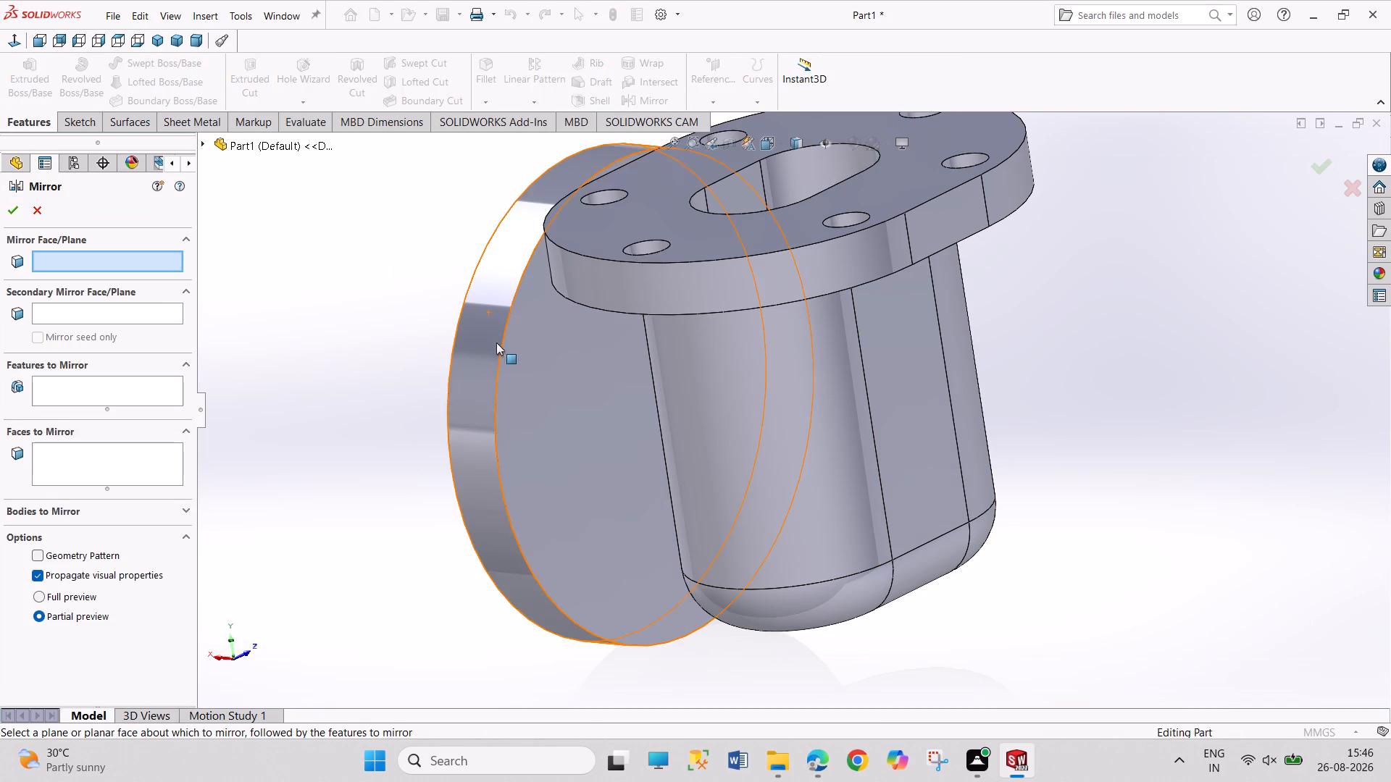
{"action": "left_click", "coordinate": [206, 138]}
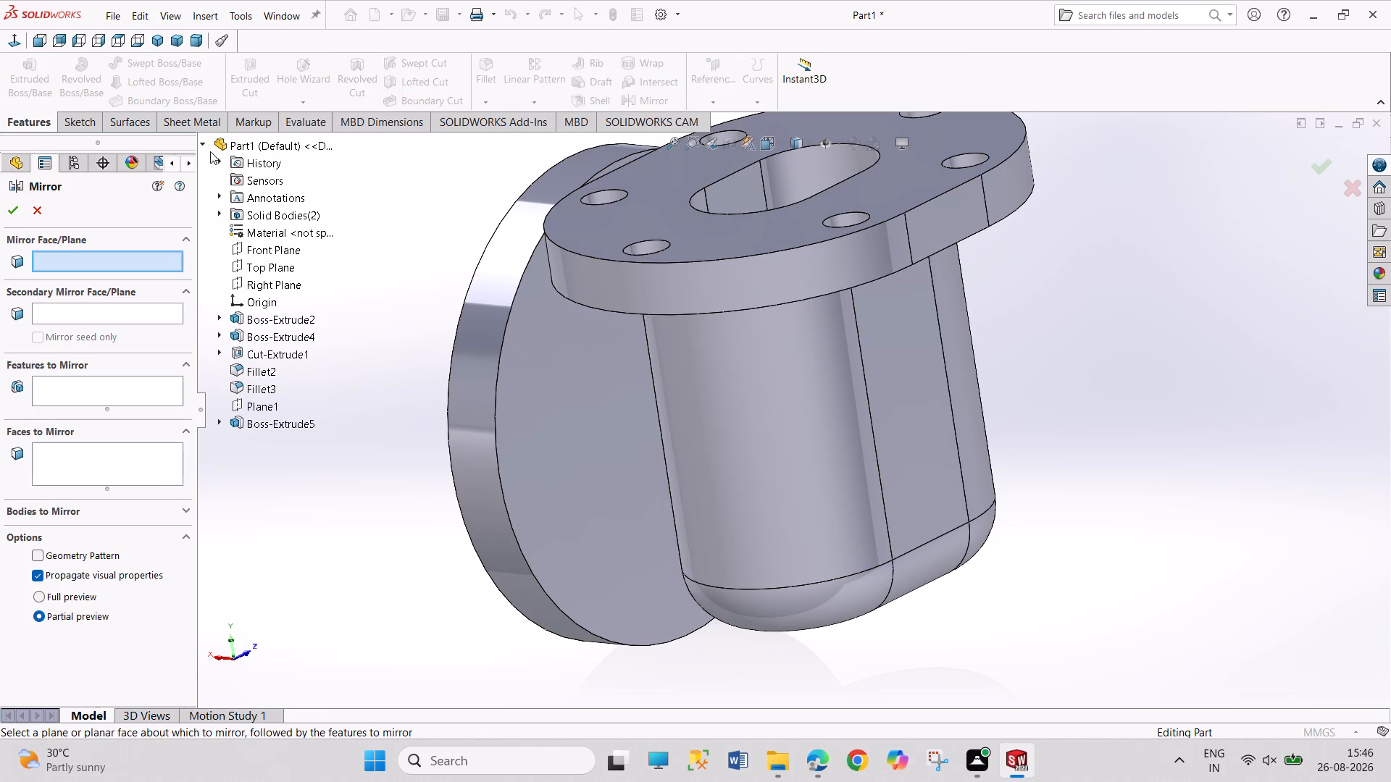
{"action": "left_click", "coordinate": [275, 283]}
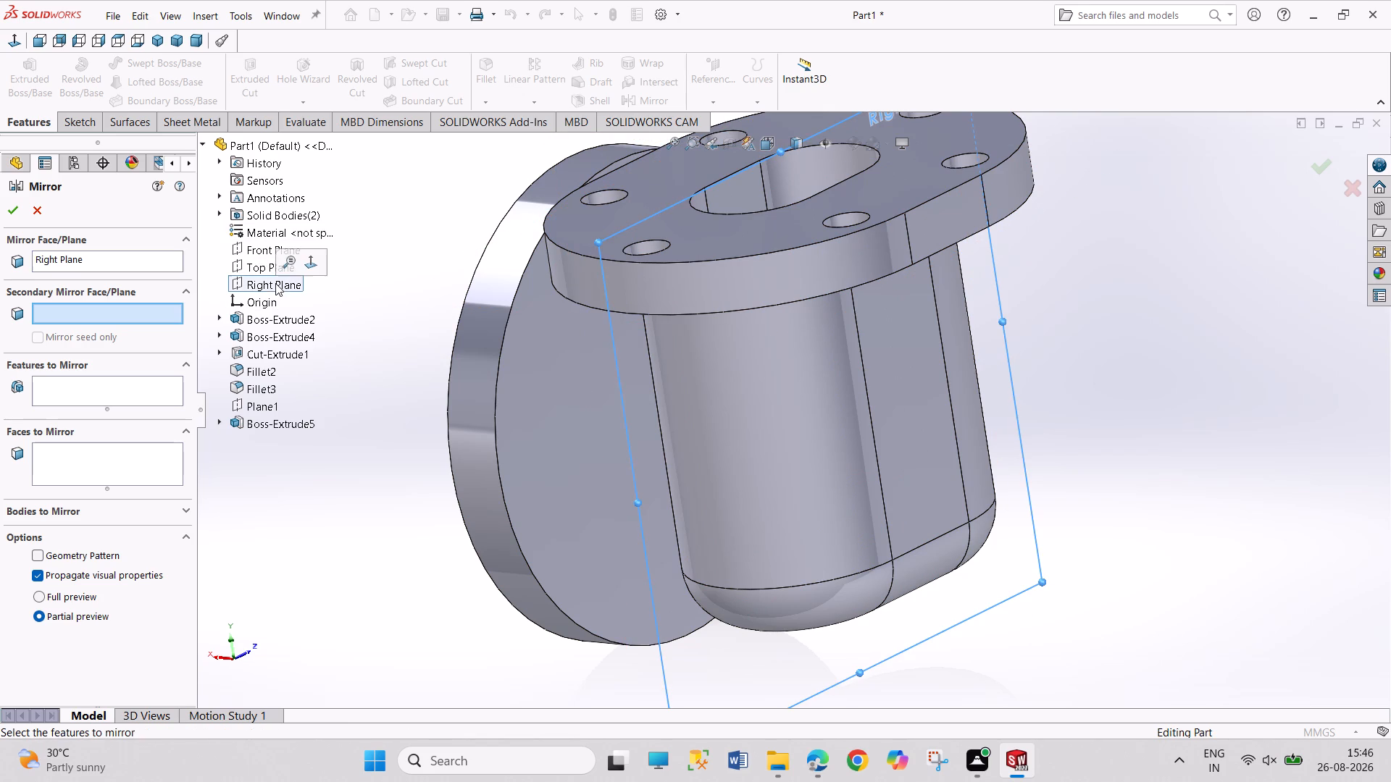
{"action": "left_click", "coordinate": [123, 388]}
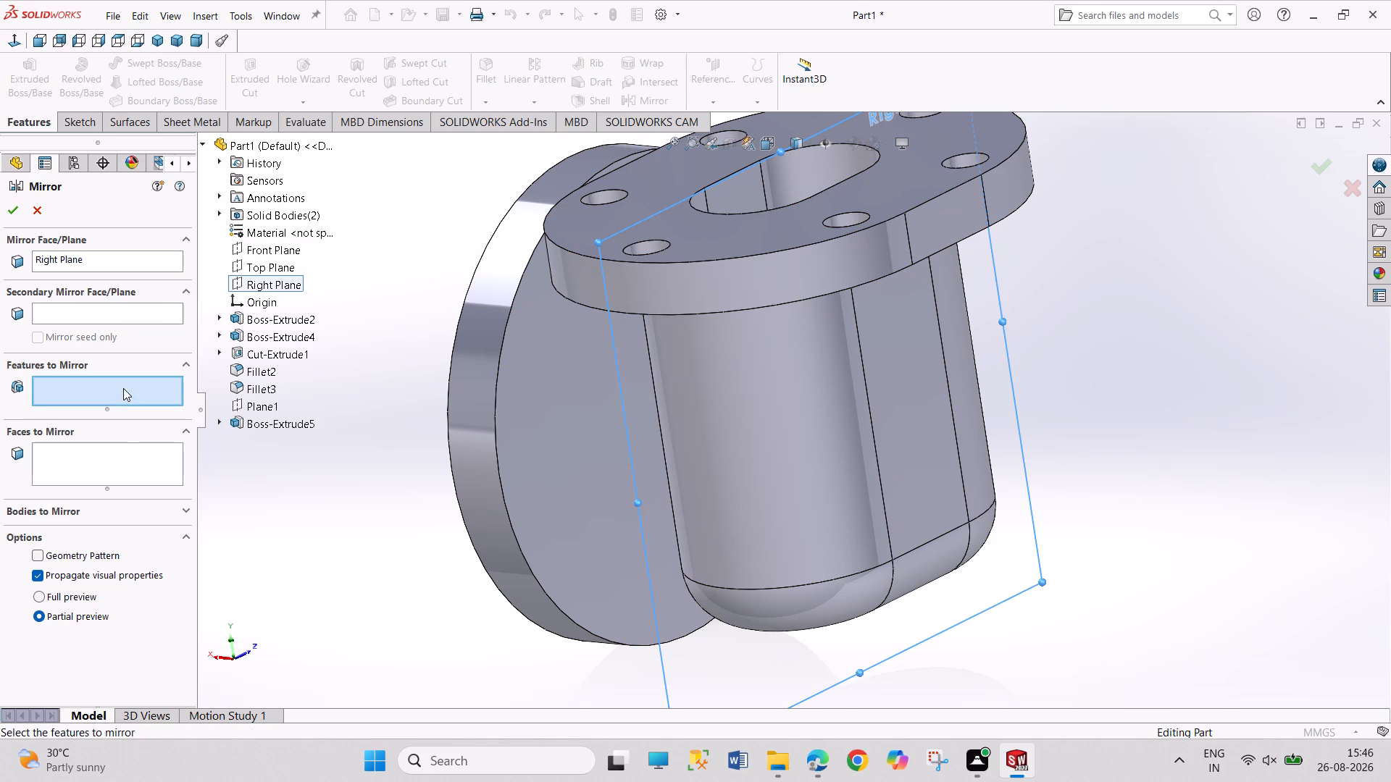
{"action": "left_click", "coordinate": [253, 422]}
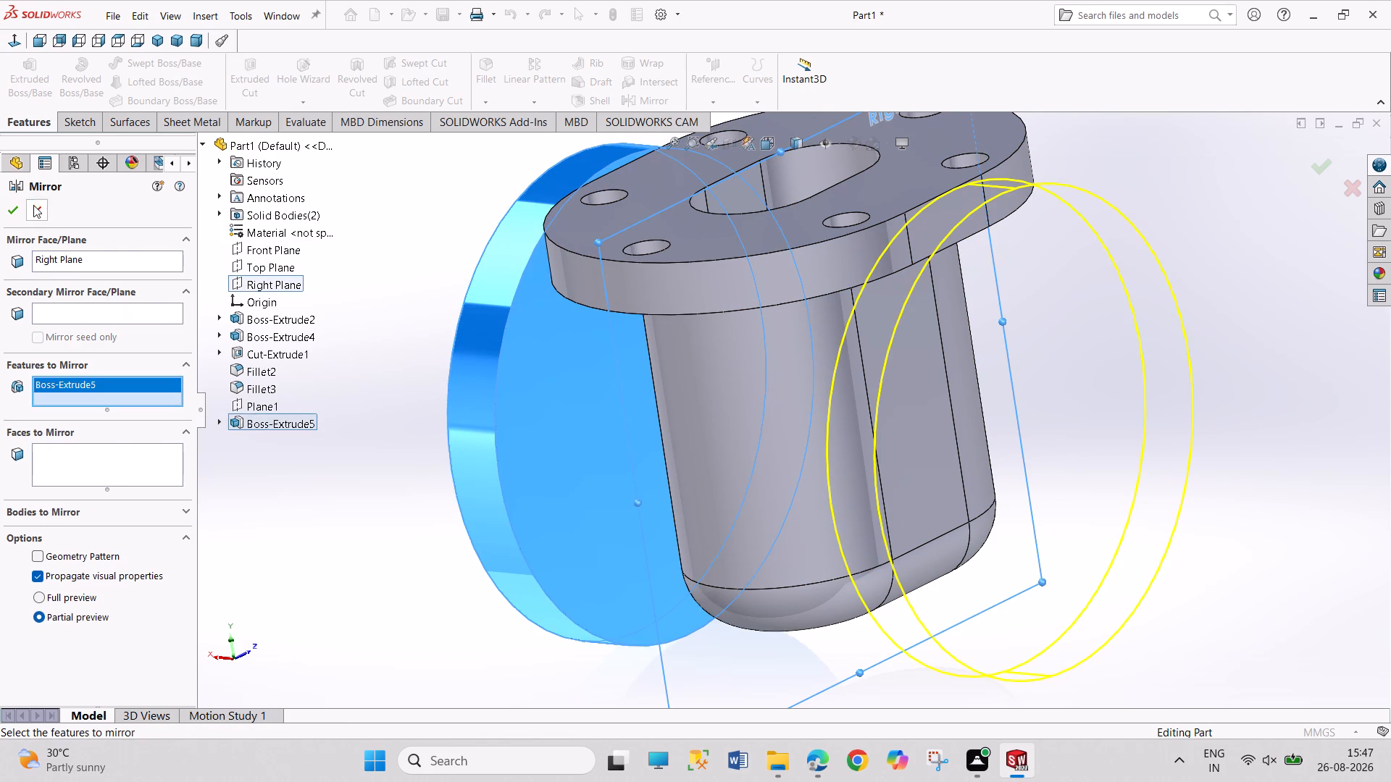
{"action": "left_click", "coordinate": [8, 211]}
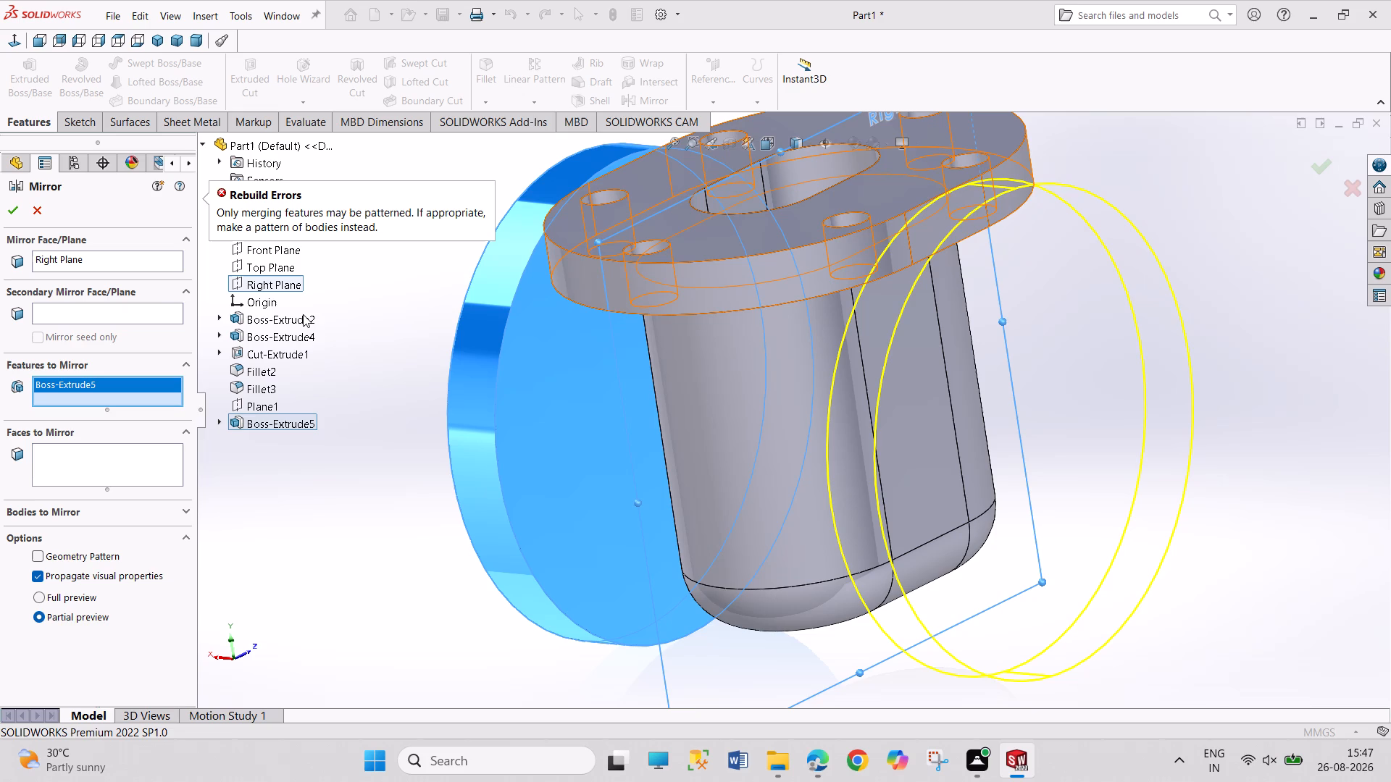
{"action": "right_click", "coordinate": [96, 385]}
{"action": "left_click", "coordinate": [123, 396]}
{"action": "left_click", "coordinate": [94, 507]}
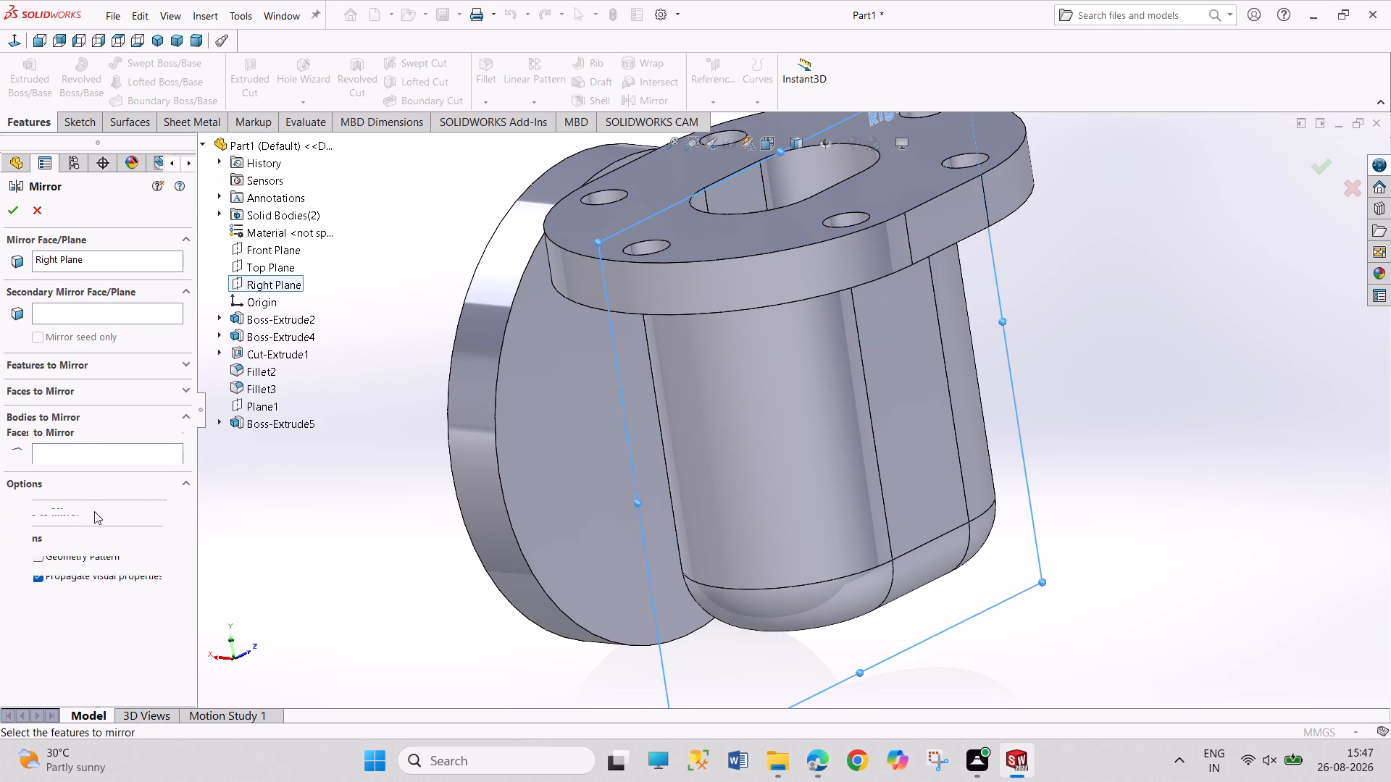
{"action": "left_click", "coordinate": [88, 445]}
{"action": "left_click", "coordinate": [551, 451]}
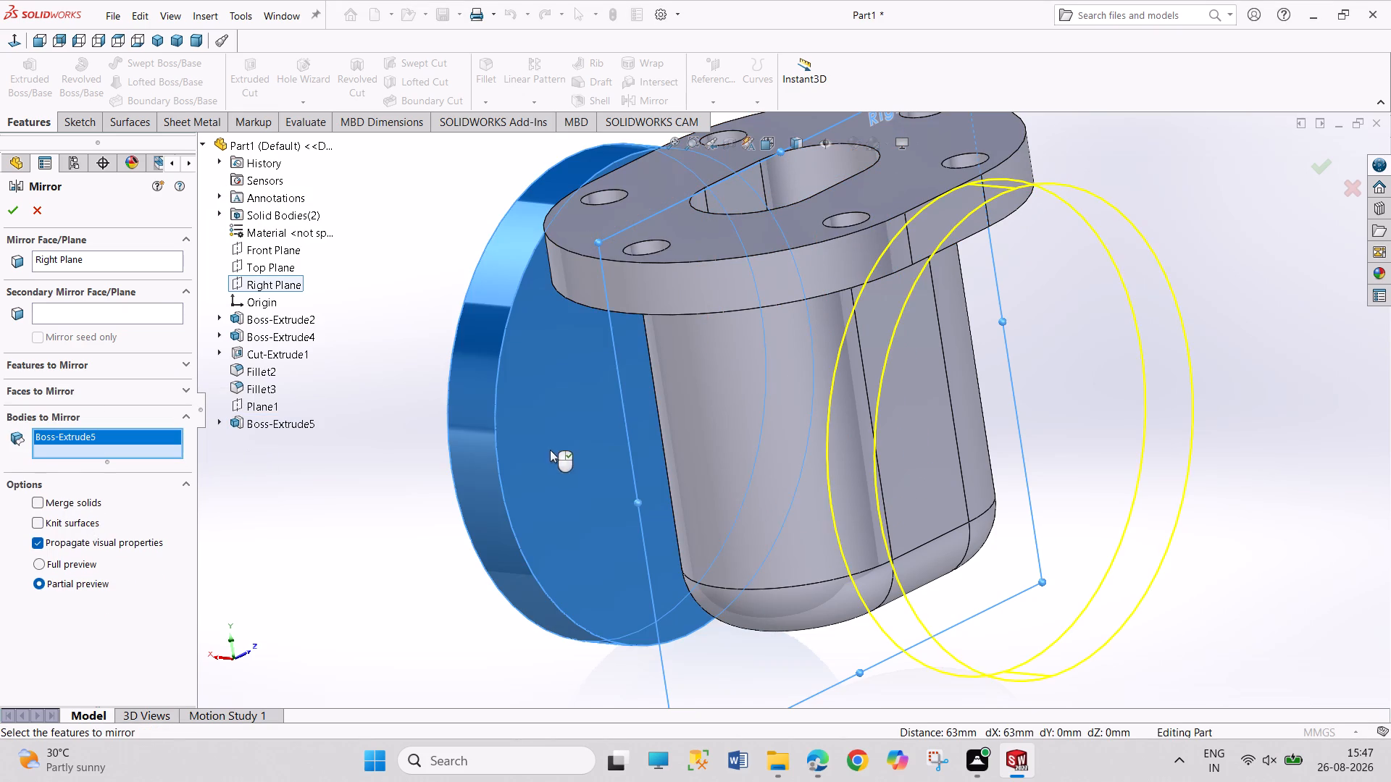
{"action": "left_click", "coordinate": [21, 210]}
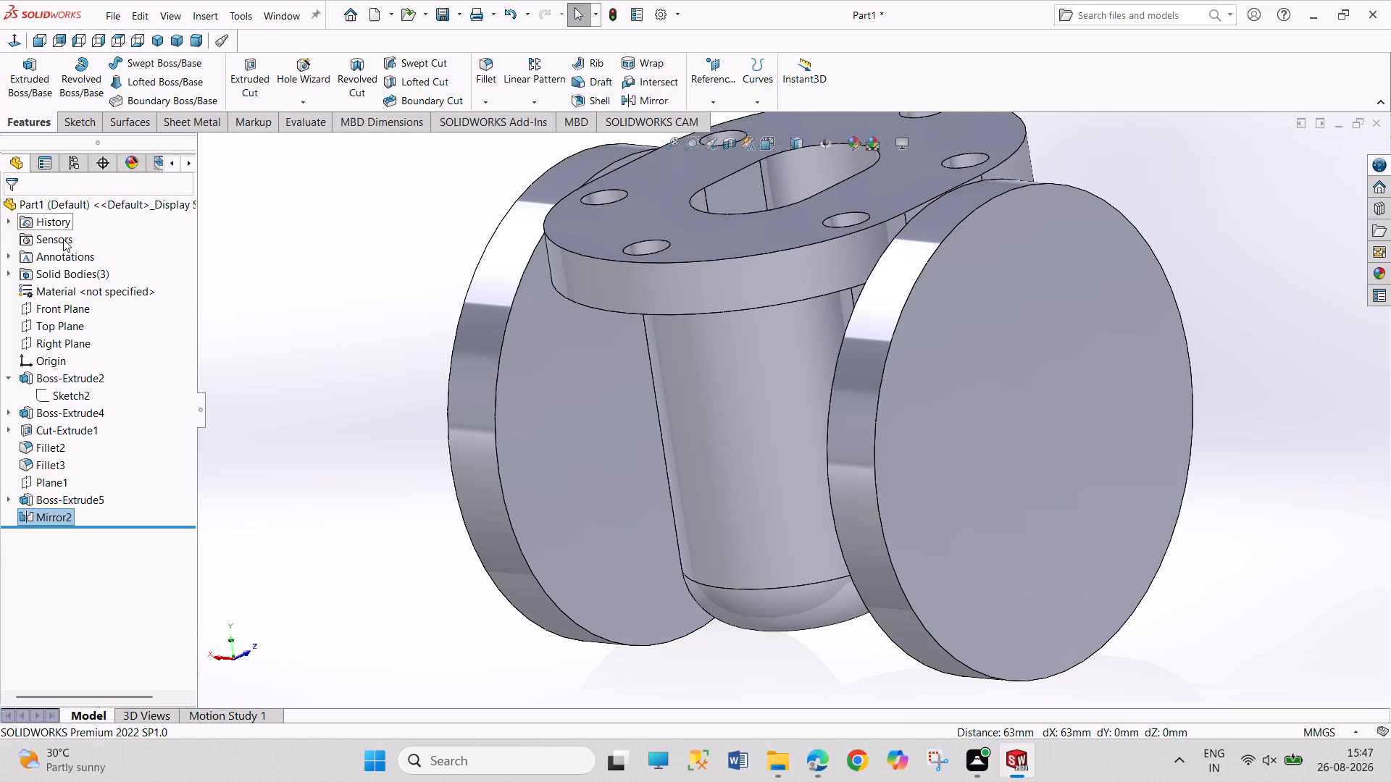
On the outer face of the original round side flange, sketch a concentric circle about 96 mm in diameter.
{"action": "middle_click_drag", "start_coordinate": [305, 342], "coordinate": [406, 296]}
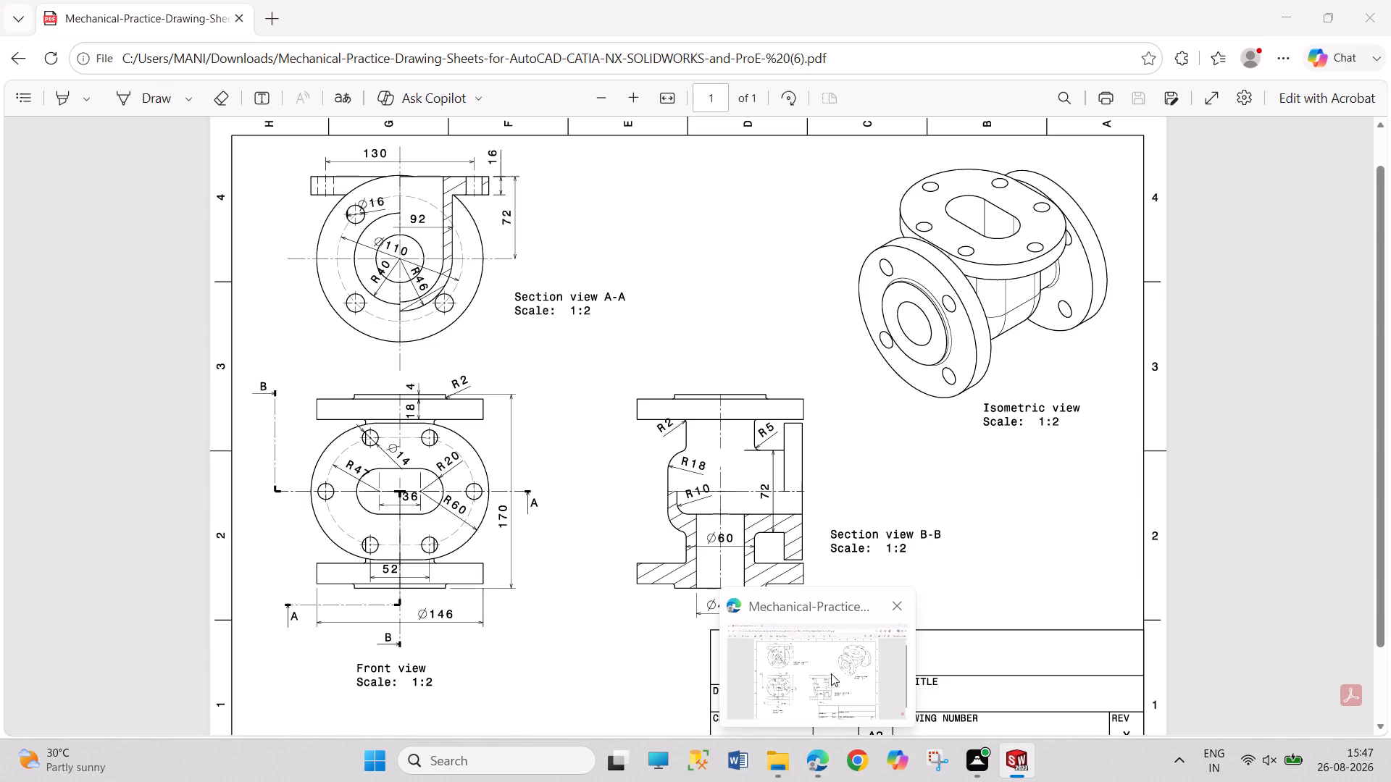
{"action": "left_click", "coordinate": [552, 373]}
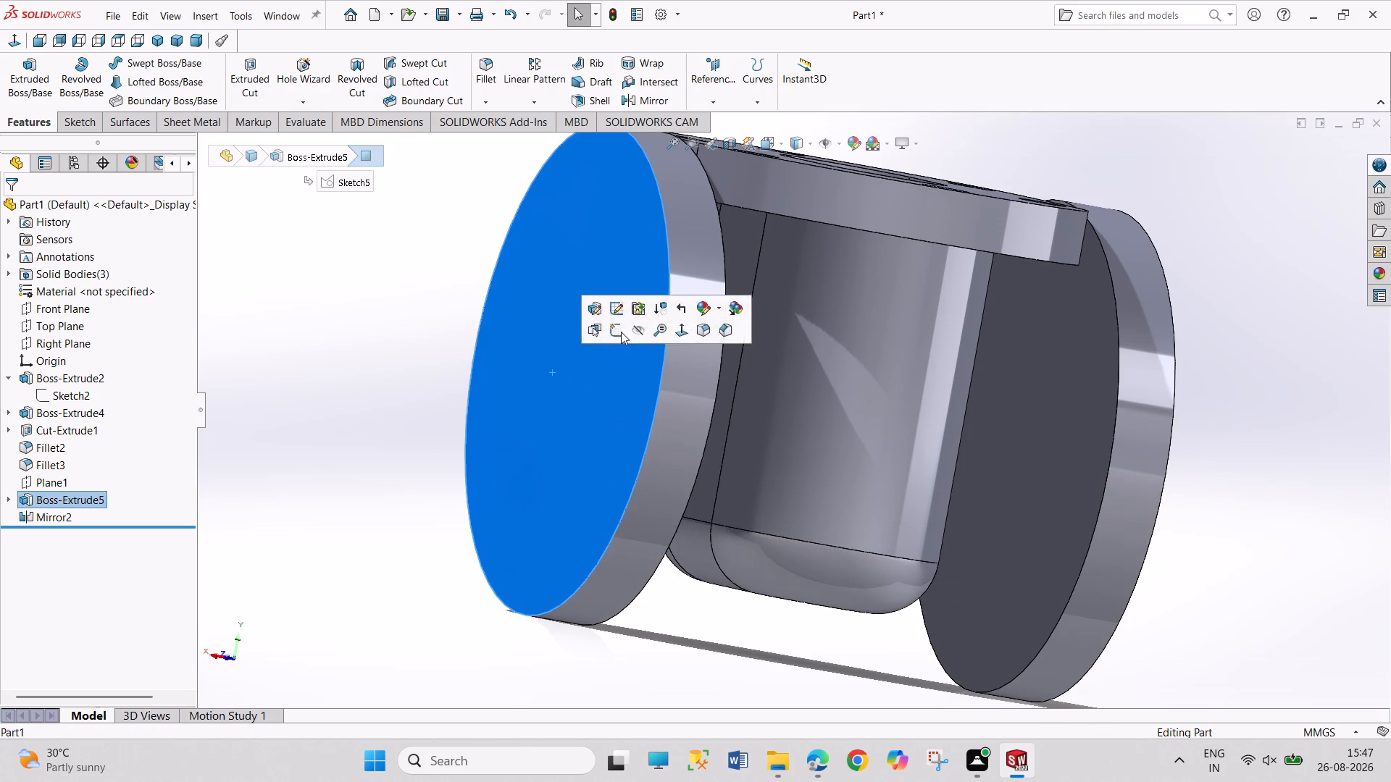
{"action": "left_click", "coordinate": [621, 332]}
{"action": "left_click", "coordinate": [1129, 408]}
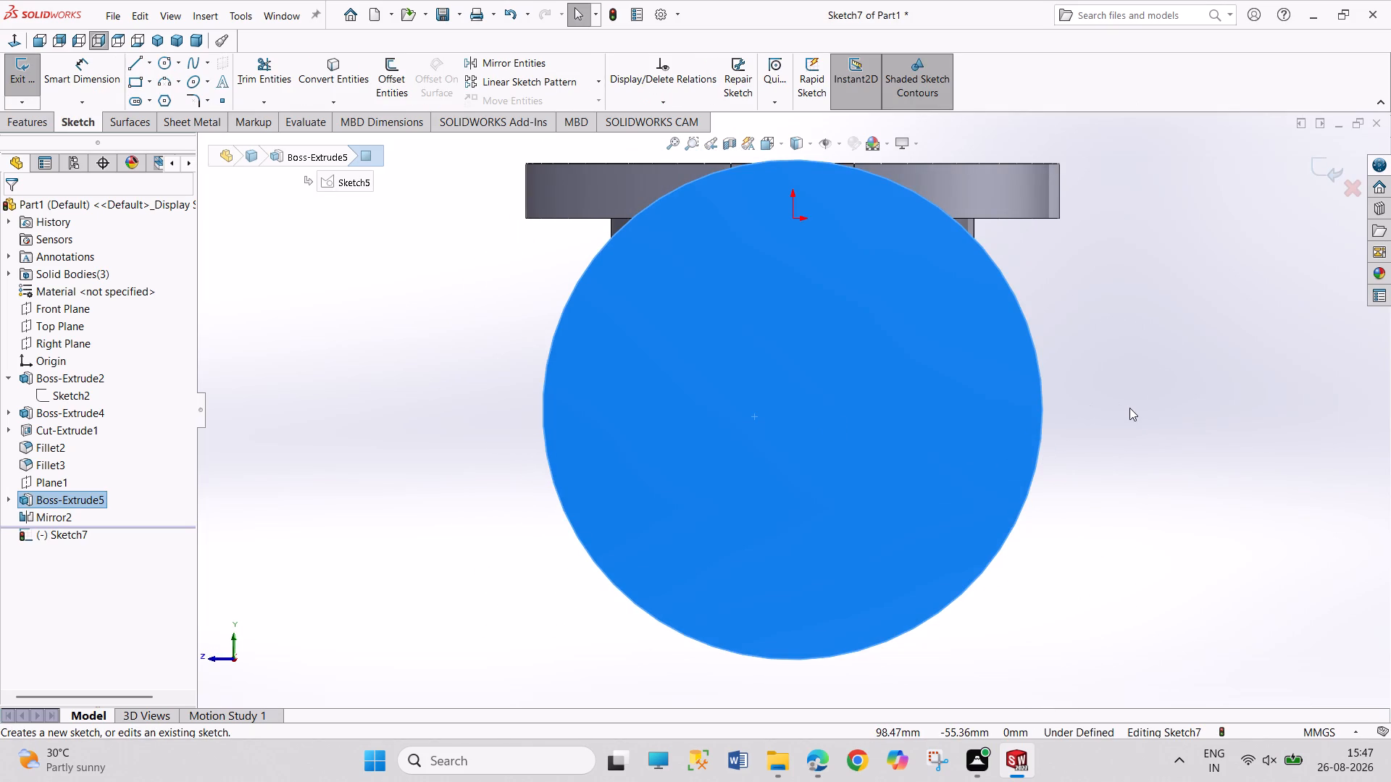
{"action": "left_click", "coordinate": [162, 60]}
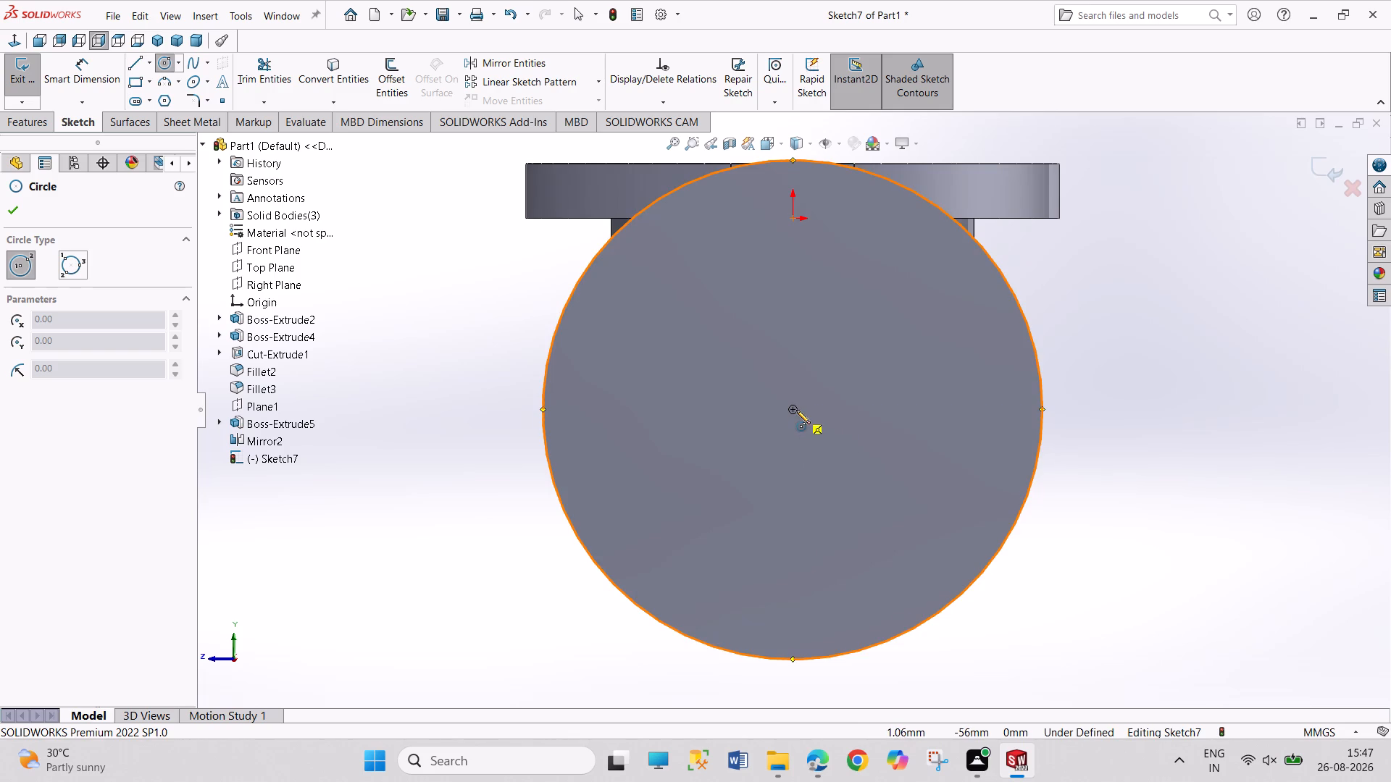
{"action": "left_click_drag", "start_coordinate": [796, 410], "coordinate": [800, 419]}
{"action": "left_click", "coordinate": [881, 547]}
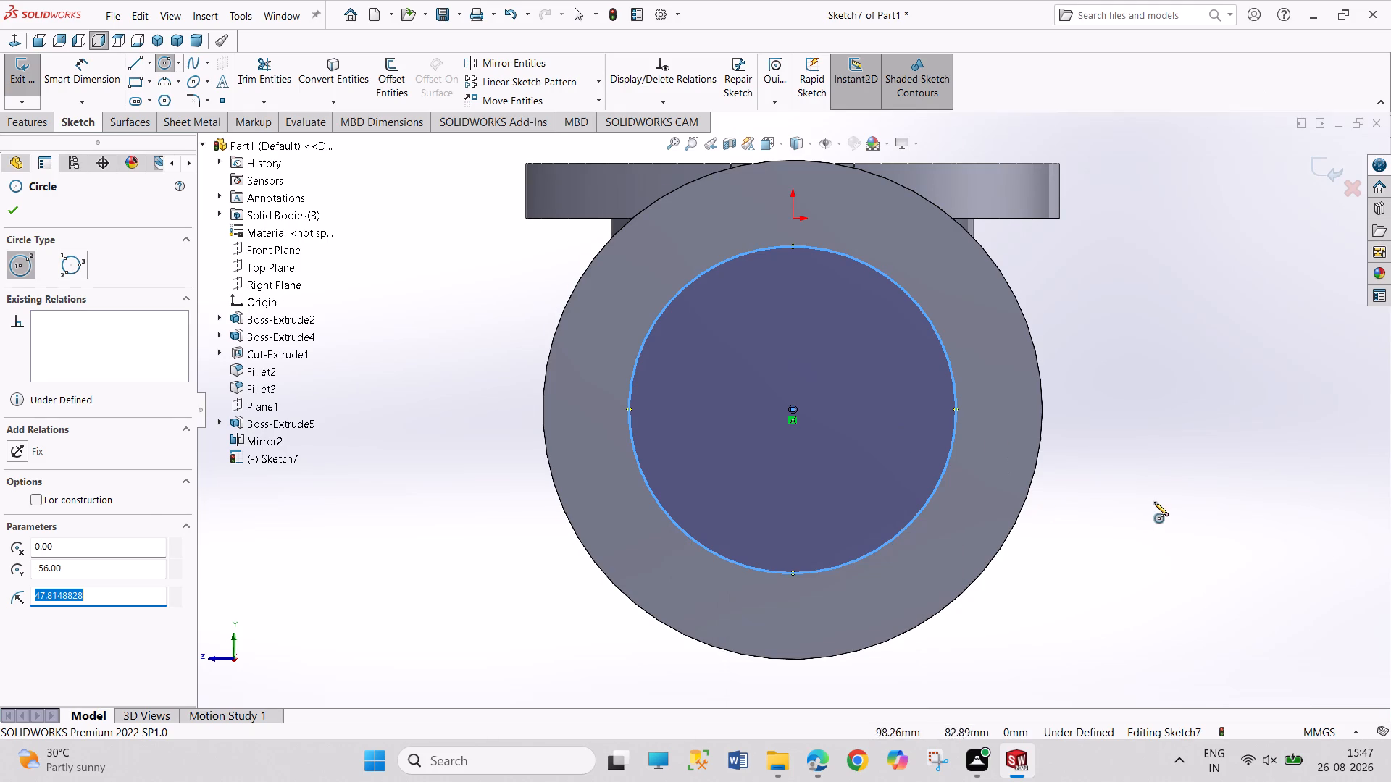
Dimension the new circle's diameter as 80 mm.
{"action": "right_click_drag", "start_coordinate": [1153, 498], "coordinate": [1112, 270]}
{"action": "left_click_drag", "start_coordinate": [950, 358], "coordinate": [958, 353]}
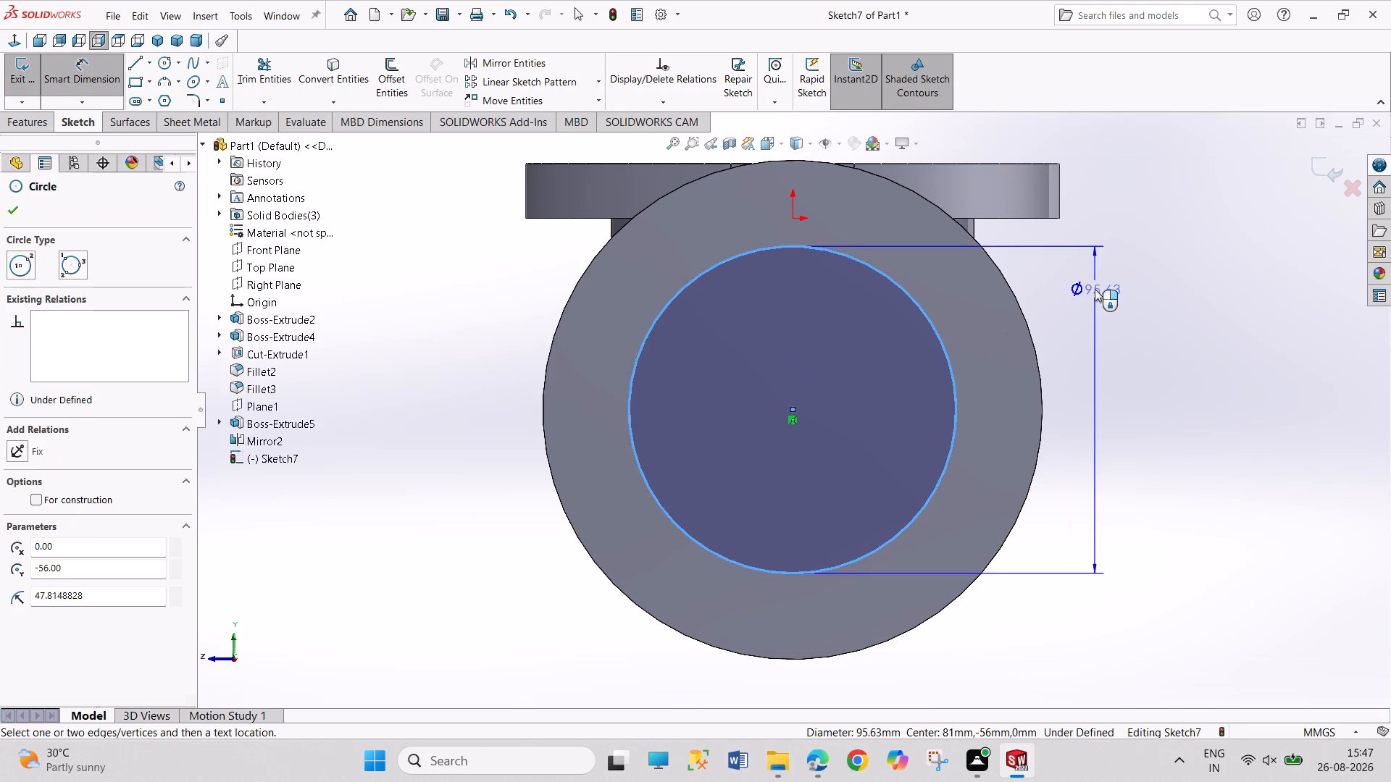
{"action": "left_click", "coordinate": [1095, 289]}
{"action": "type", "text": "80"}
{"action": "key", "text": "Return"}
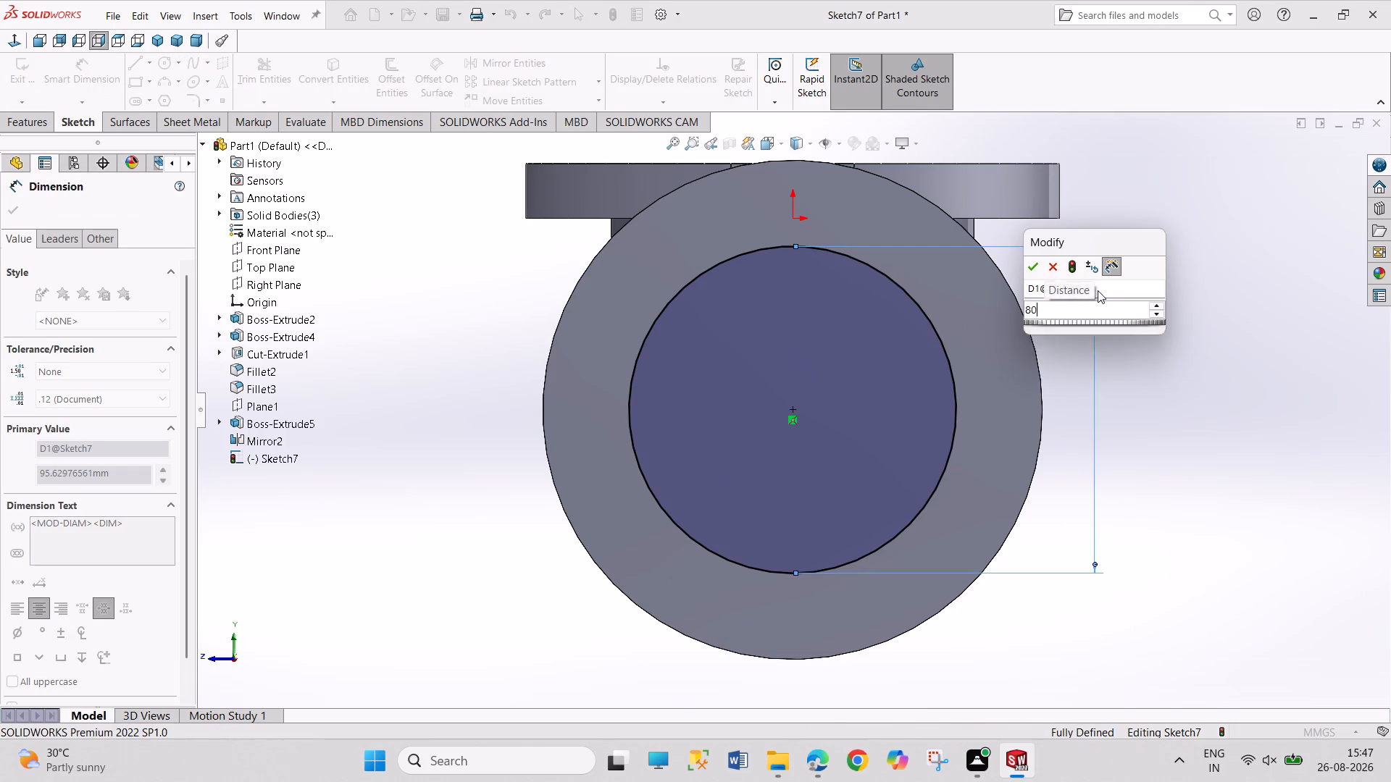
{"action": "right_click", "coordinate": [1165, 272]}
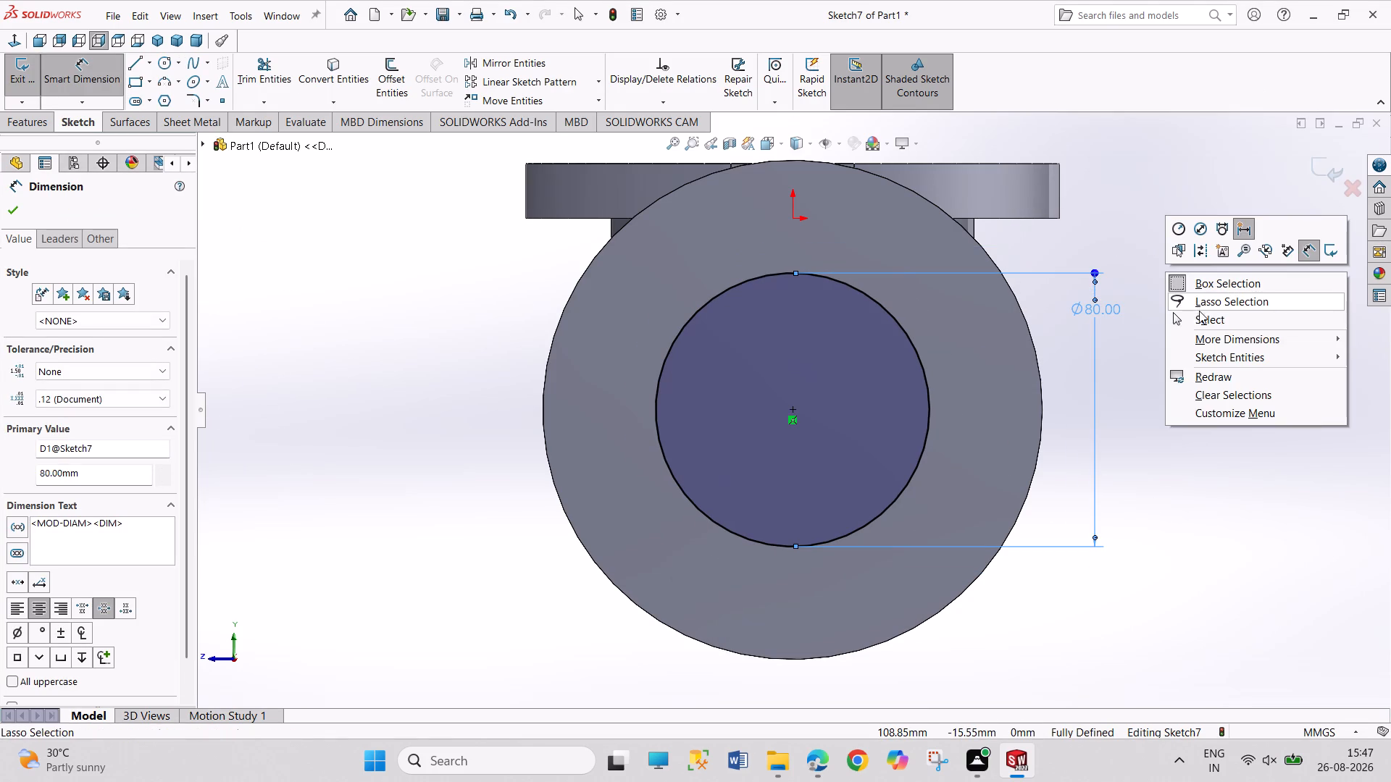
{"action": "left_click", "coordinate": [1177, 319]}
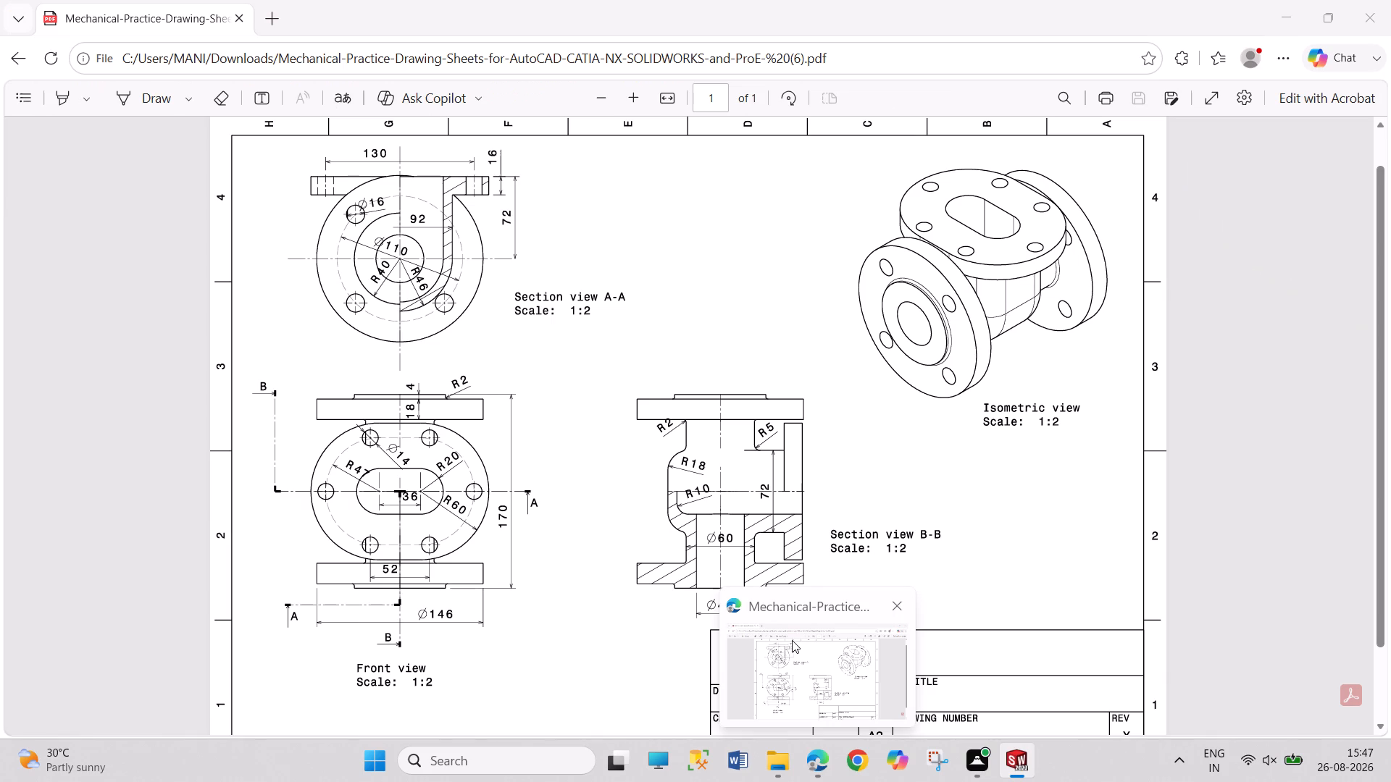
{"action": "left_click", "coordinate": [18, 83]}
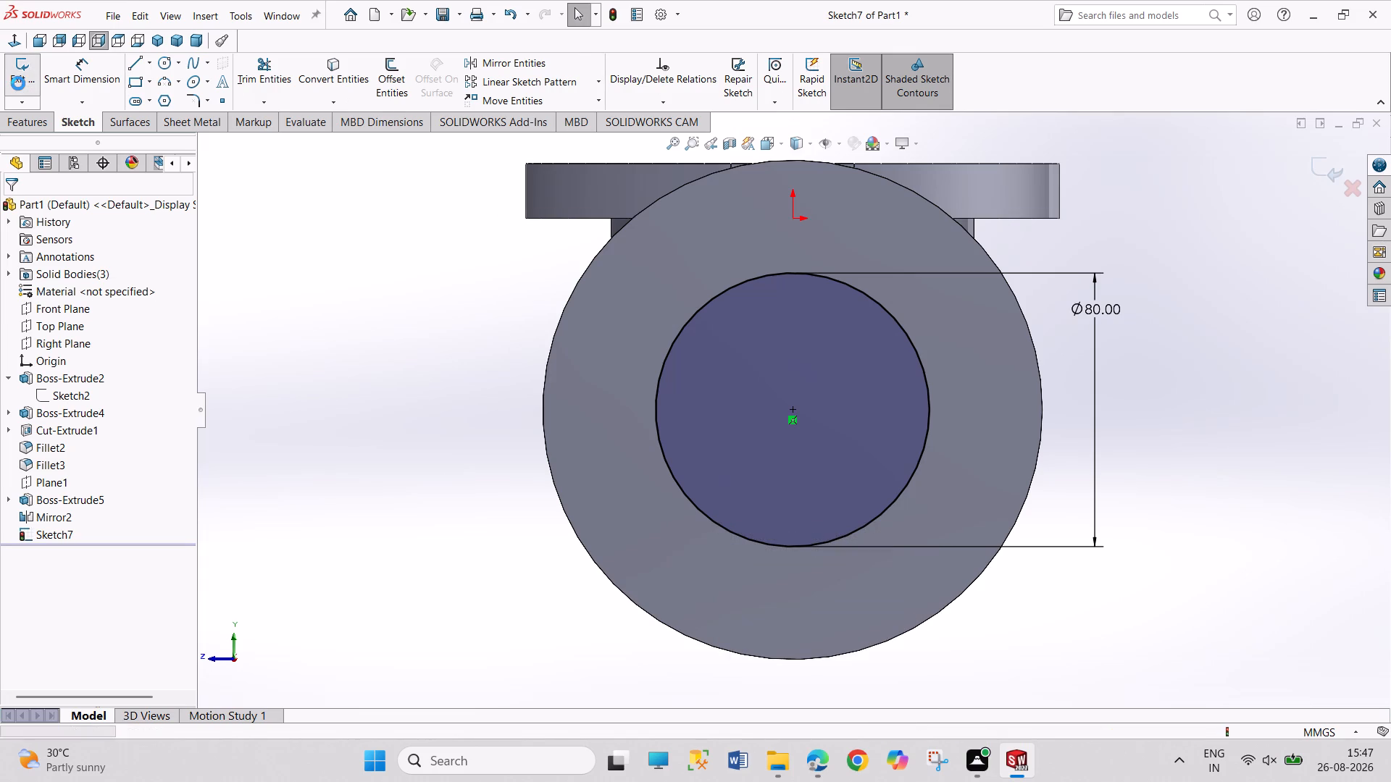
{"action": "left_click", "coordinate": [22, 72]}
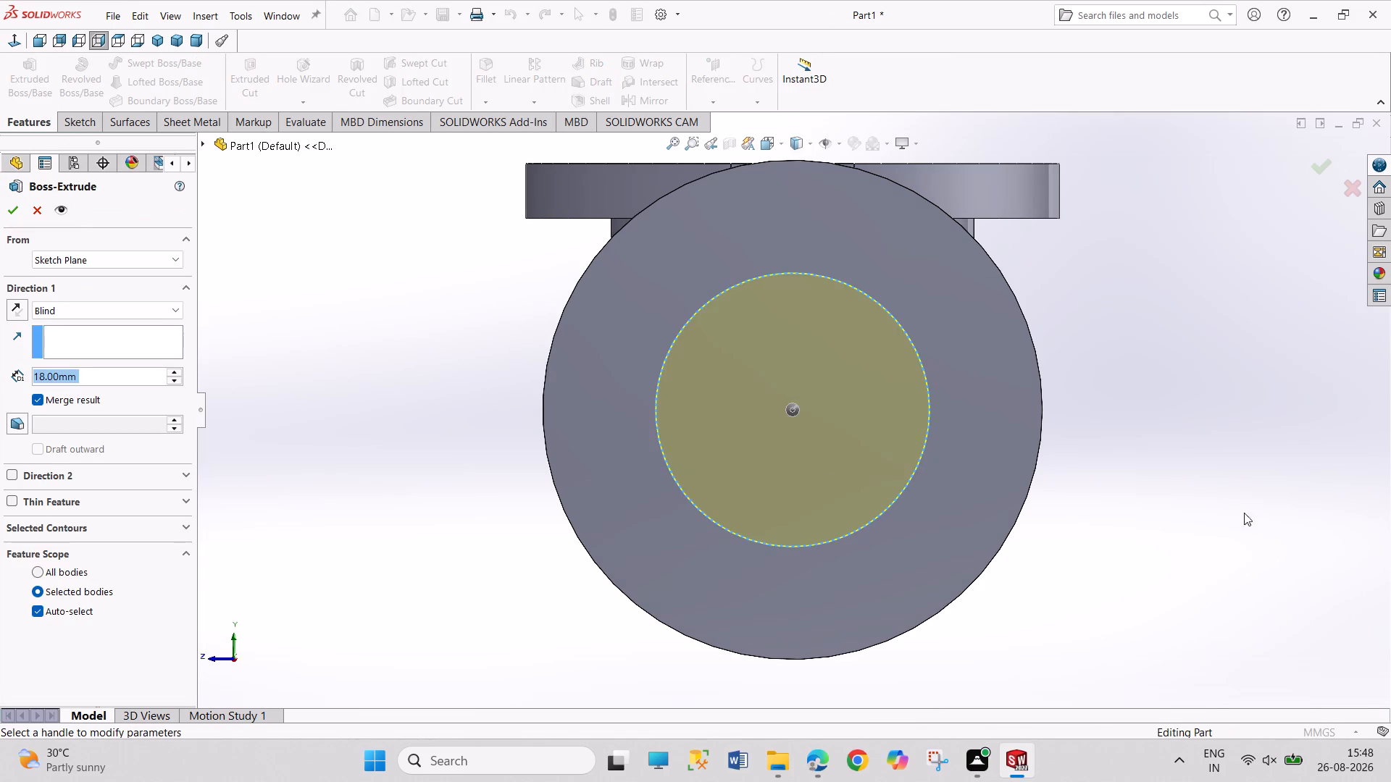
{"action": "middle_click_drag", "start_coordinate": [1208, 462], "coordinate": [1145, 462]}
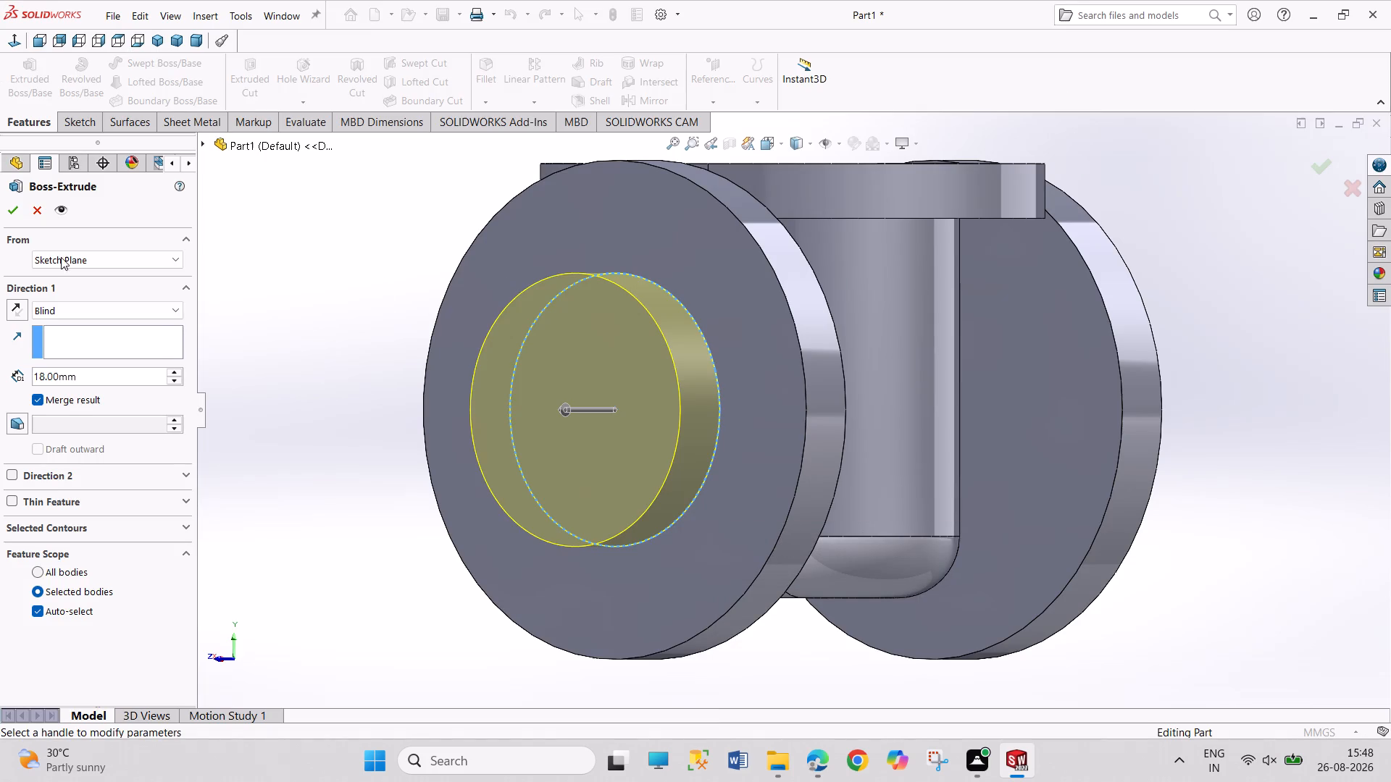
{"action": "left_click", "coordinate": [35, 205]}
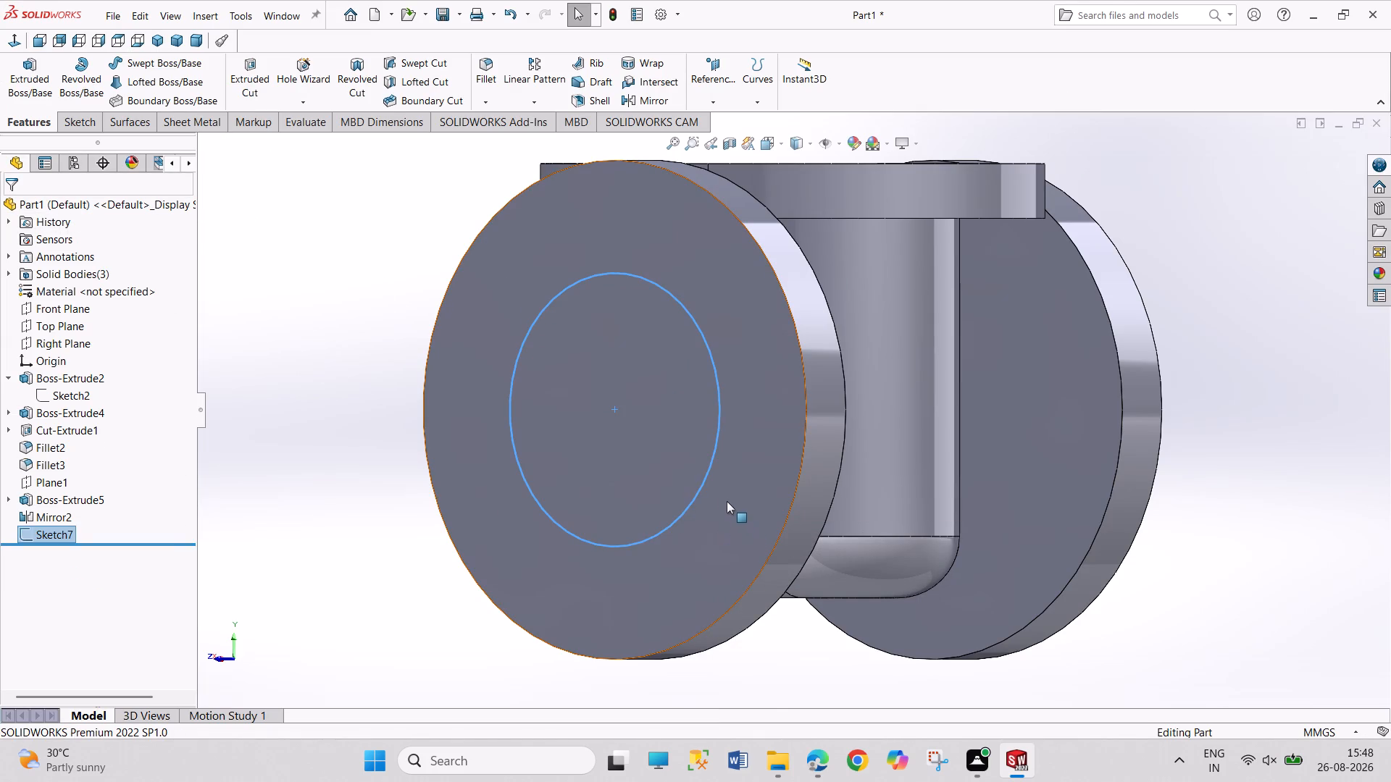
Edit the flange-face circle sketch and set the circle's diameter to 60 mm.
{"action": "right_click", "coordinate": [706, 475]}
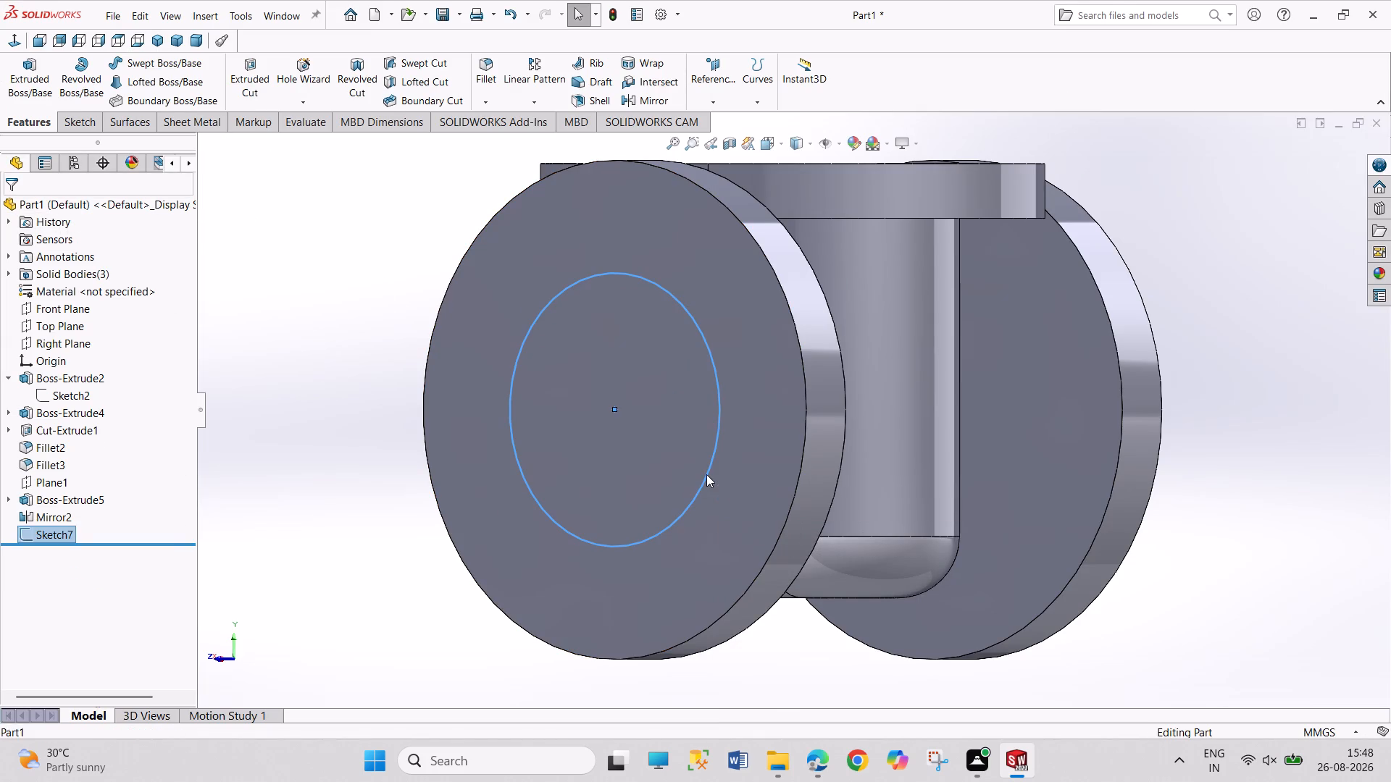
{"action": "left_click", "coordinate": [722, 429]}
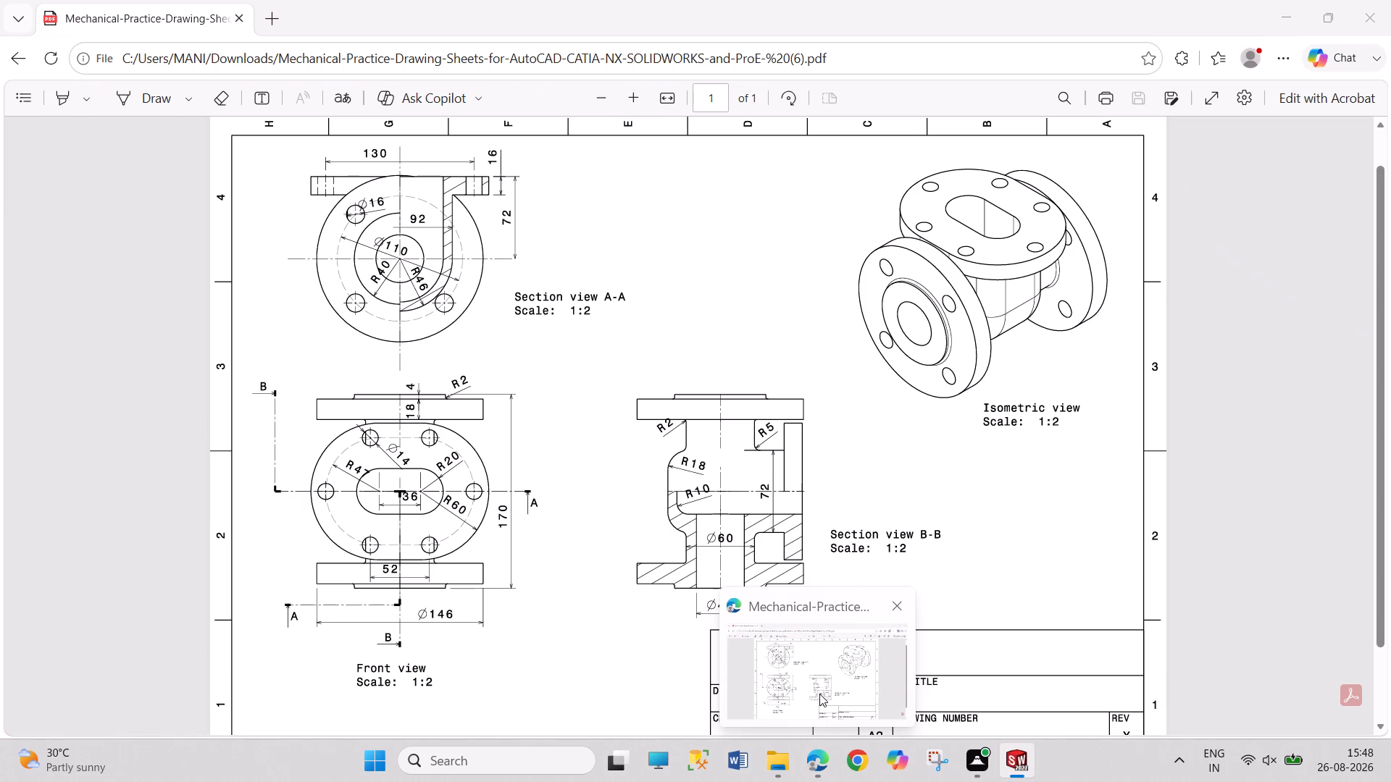
{"action": "double_click", "coordinate": [1117, 304]}
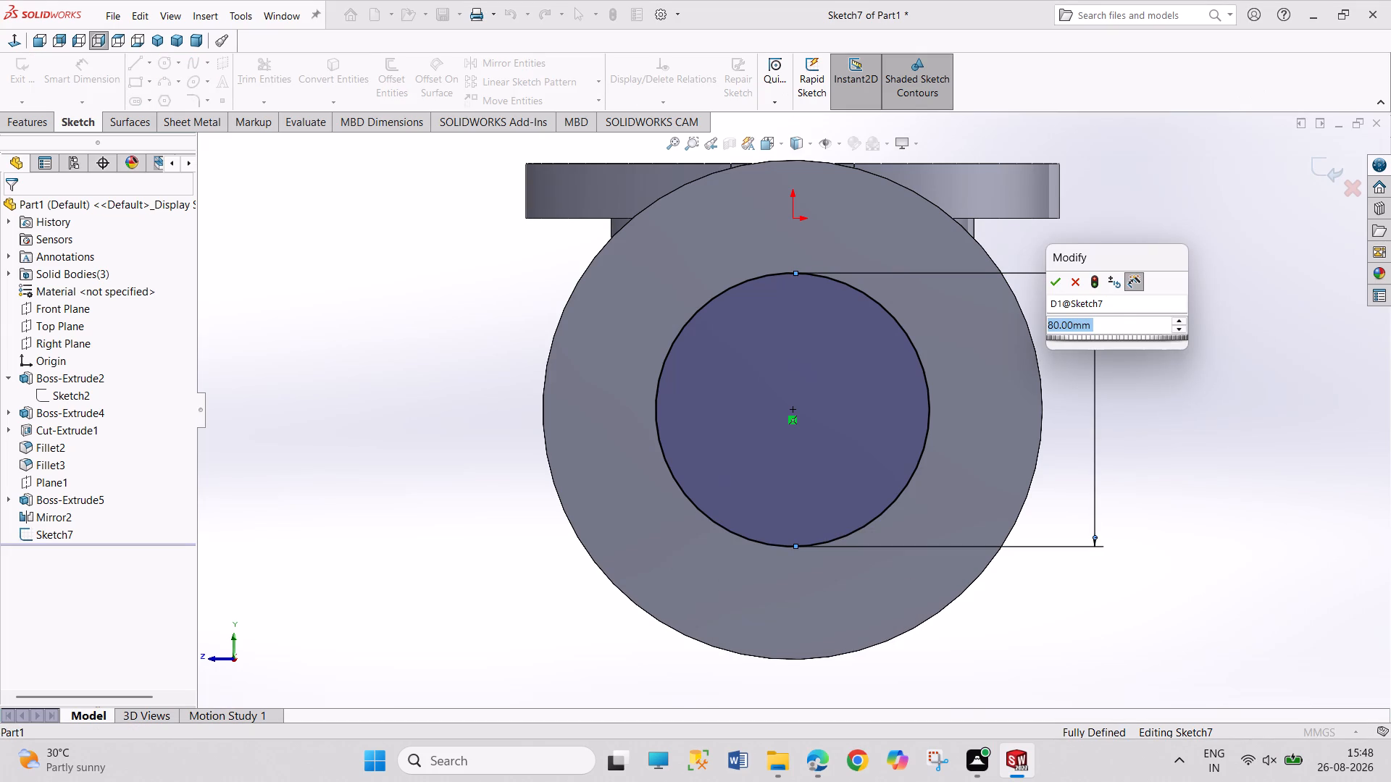
{"action": "type", "text": "60"}
{"action": "key", "text": "Return"}
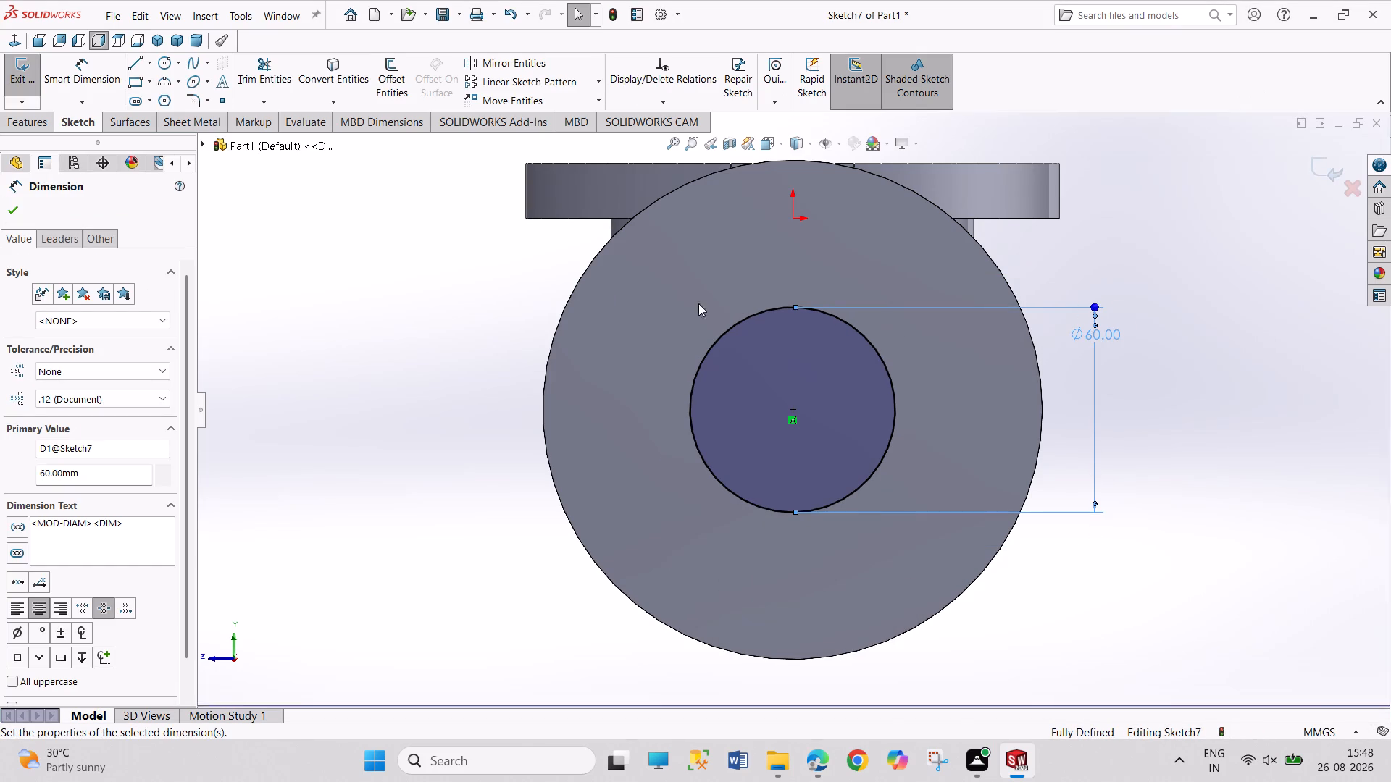
Extrude the 60 mm circle 148 mm as a blind boss, reversed through the valve body towards the mirrored flange, merging the result.
{"action": "left_click", "coordinate": [20, 71]}
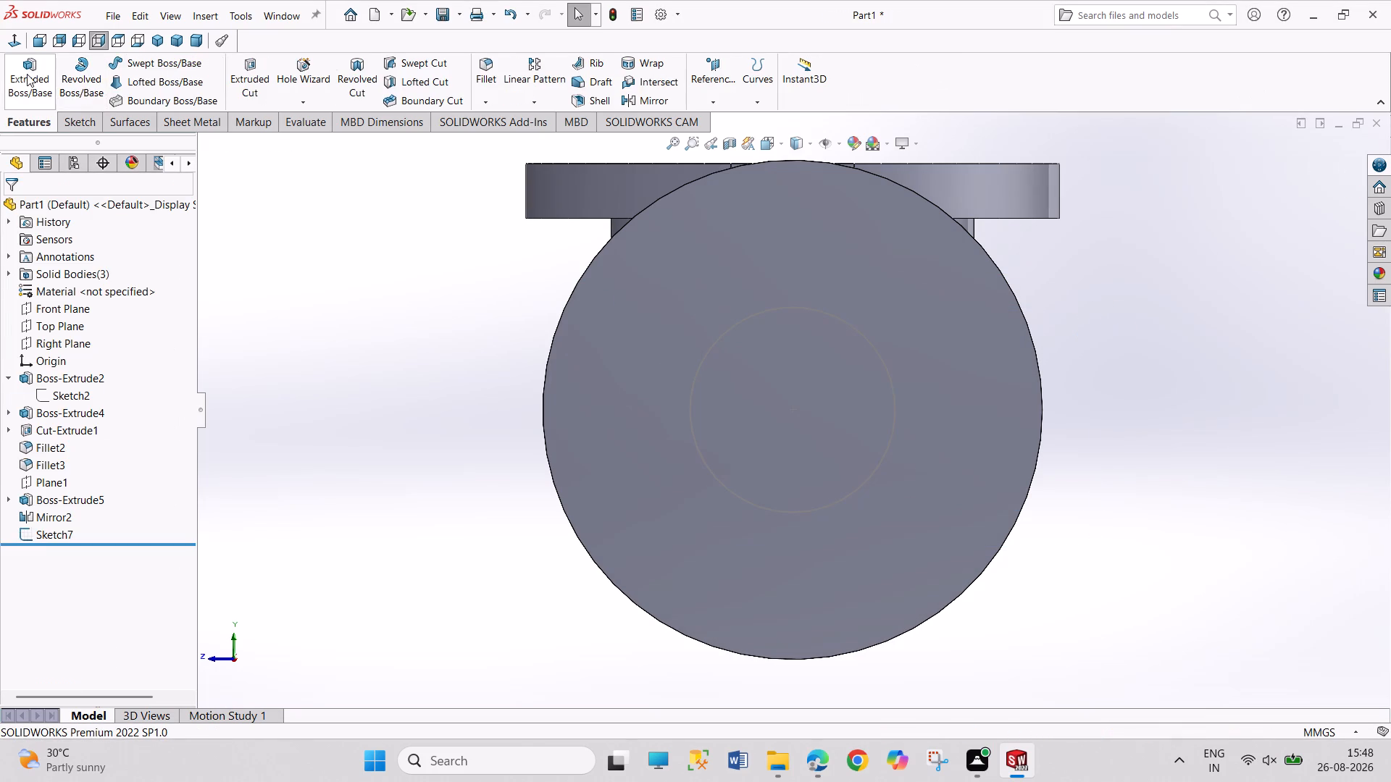
{"action": "left_click", "coordinate": [27, 74]}
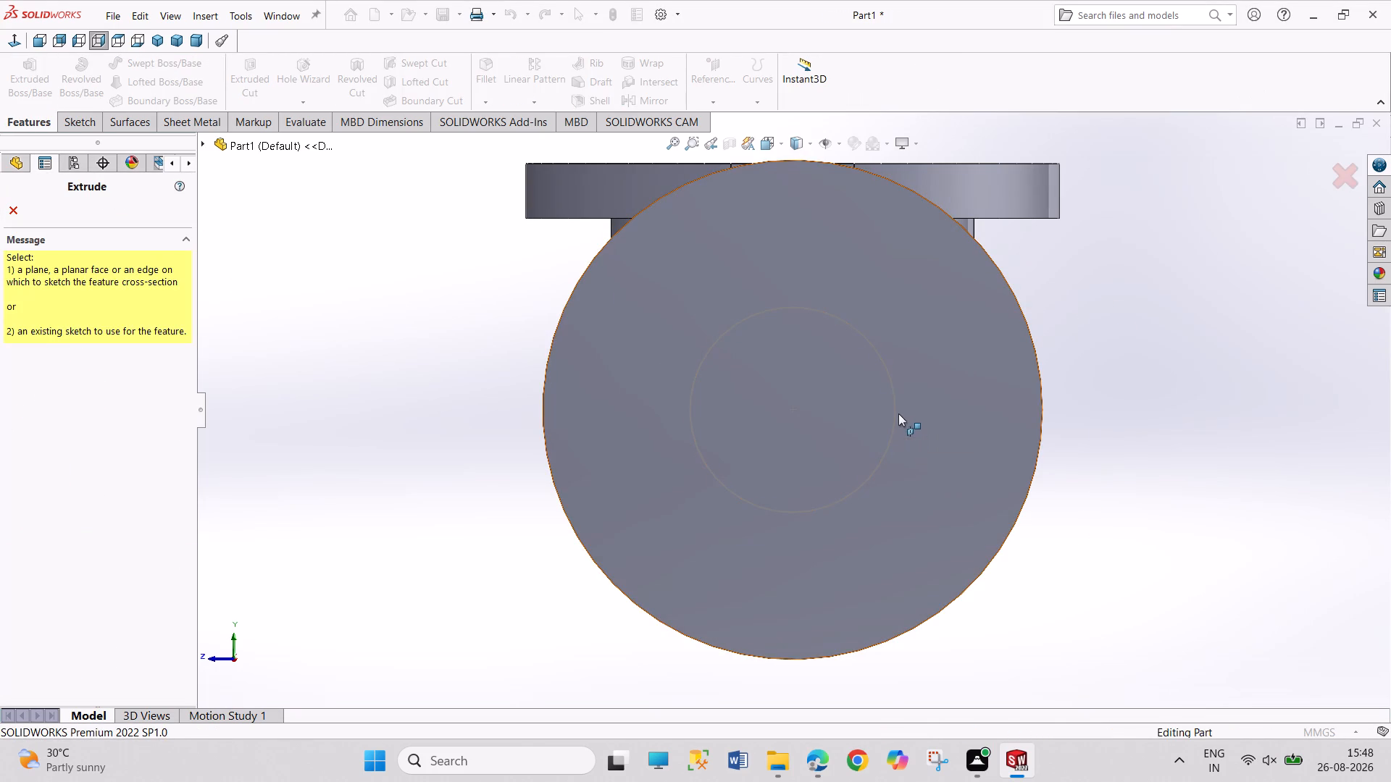
{"action": "left_click", "coordinate": [898, 413]}
{"action": "middle_click_drag", "start_coordinate": [998, 424], "coordinate": [848, 451]}
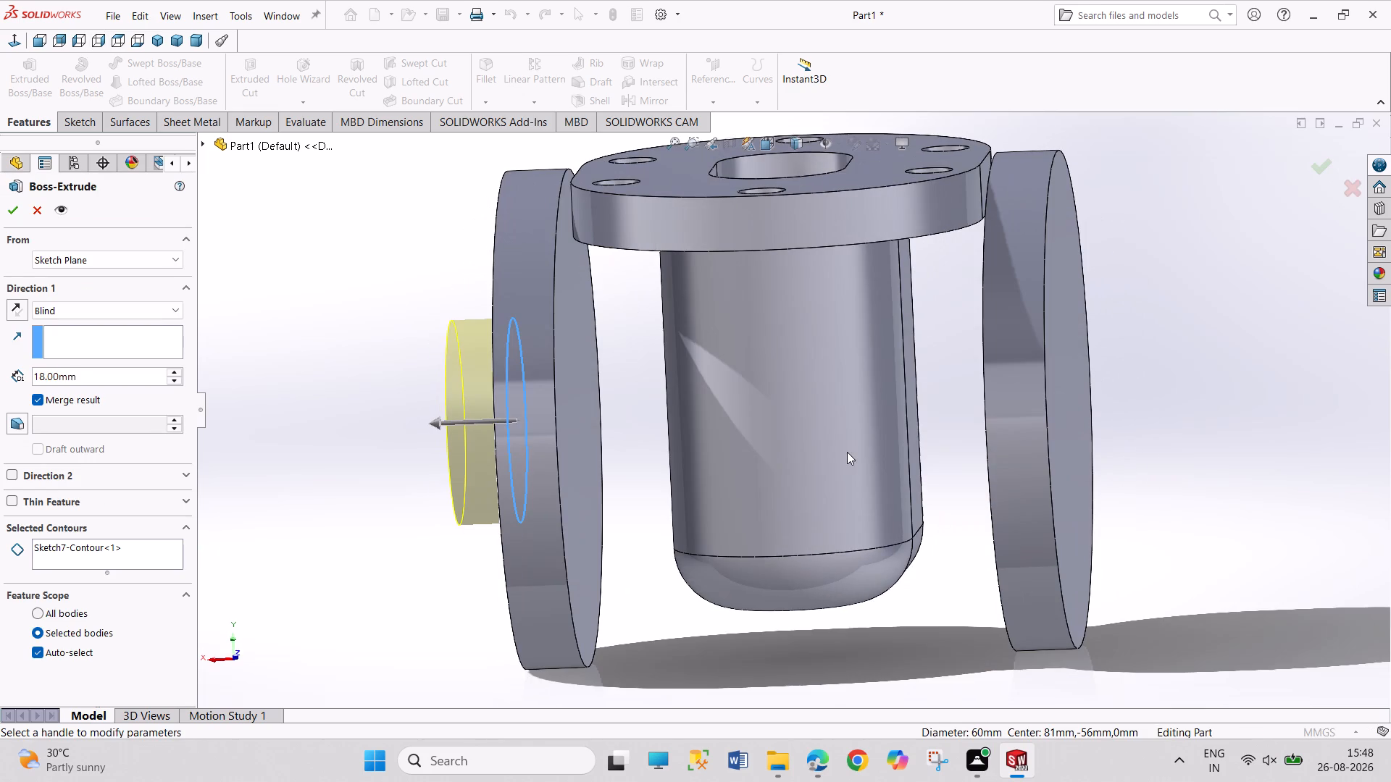
{"action": "left_click_drag", "start_coordinate": [12, 310], "coordinate": [18, 310]}
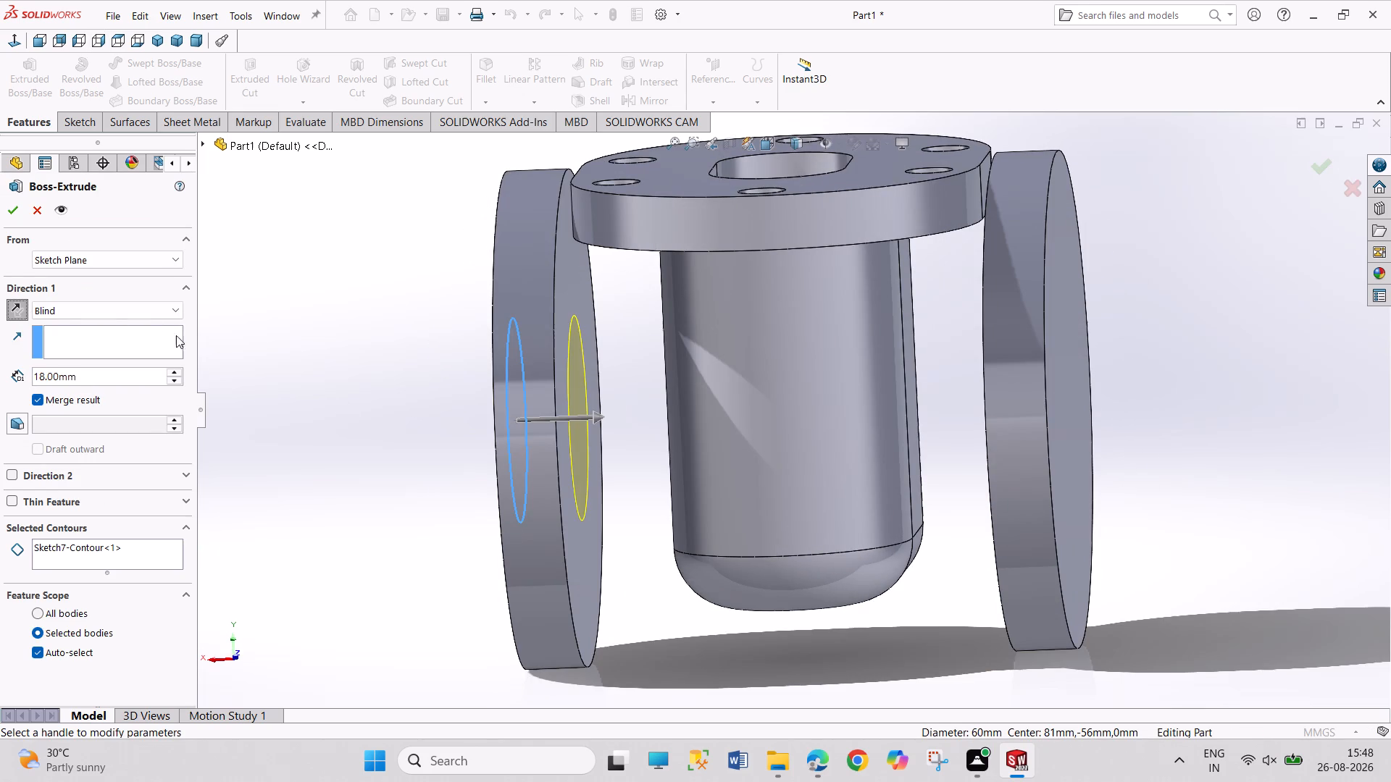
{"action": "triple_click", "coordinate": [175, 369]}
{"action": "triple_click", "coordinate": [175, 369]}
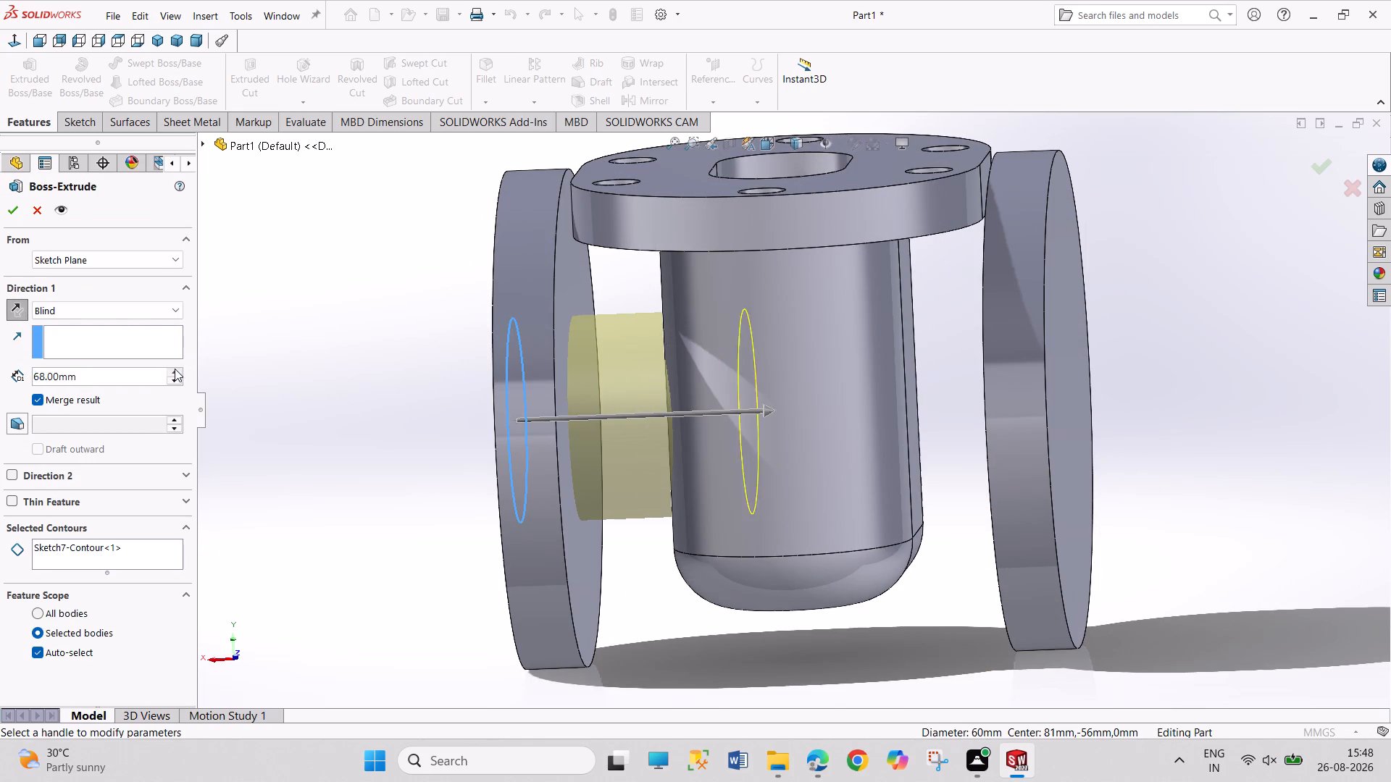
{"action": "triple_click", "coordinate": [175, 369]}
{"action": "double_click", "coordinate": [175, 369]}
{"action": "left_click", "coordinate": [175, 369]}
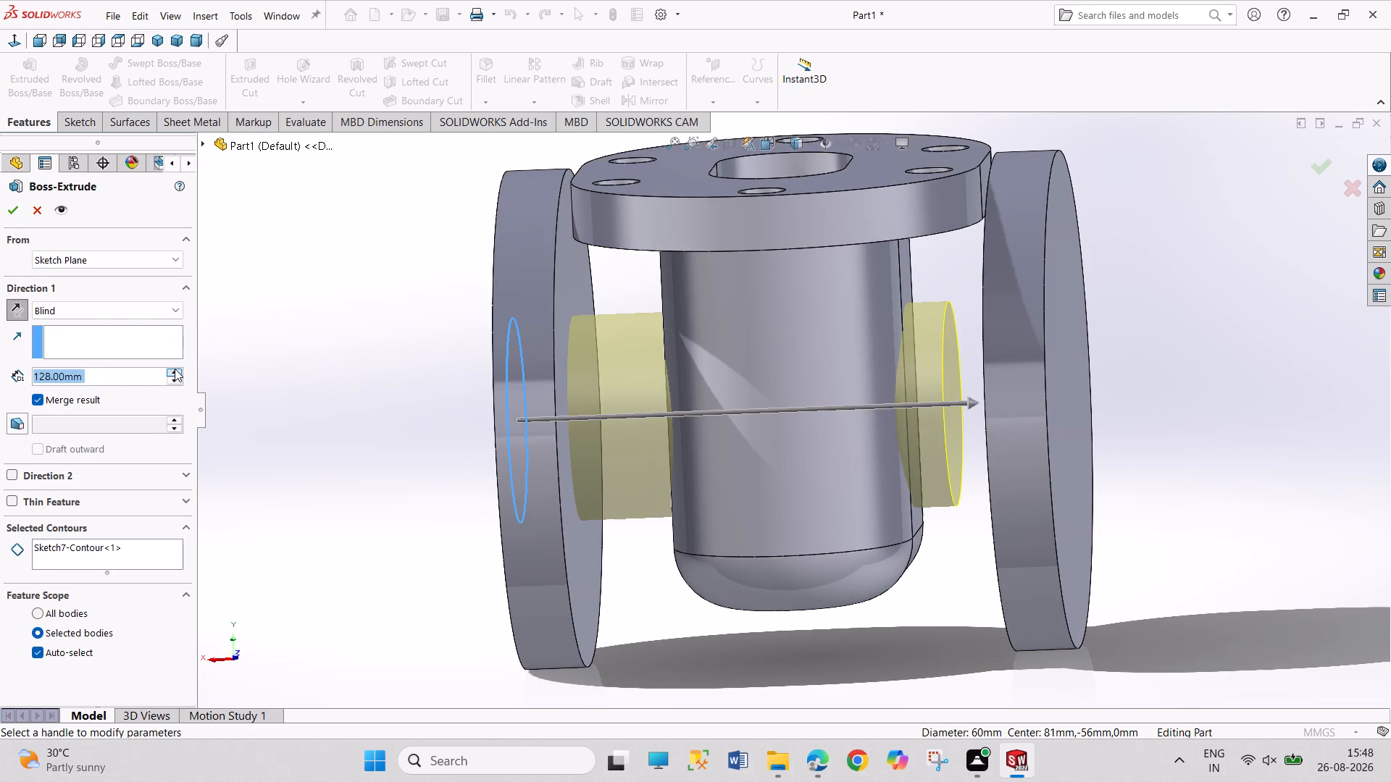
{"action": "left_click", "coordinate": [175, 369]}
{"action": "scroll", "coordinate": [341, 417], "scroll_direction": "up", "scroll_amount": 1}
{"action": "middle_click_drag", "start_coordinate": [343, 418], "coordinate": [369, 437]}
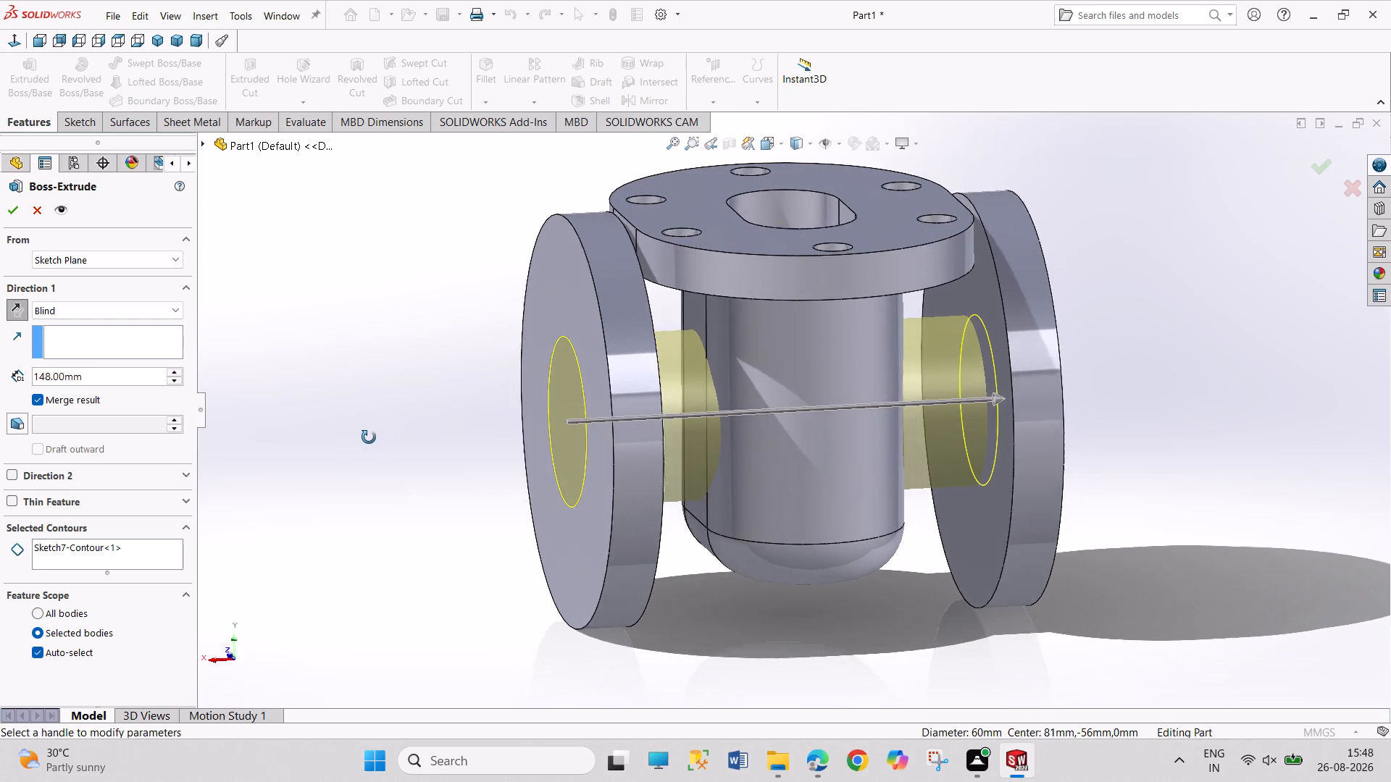
{"action": "middle_click_drag", "start_coordinate": [369, 437], "coordinate": [341, 432]}
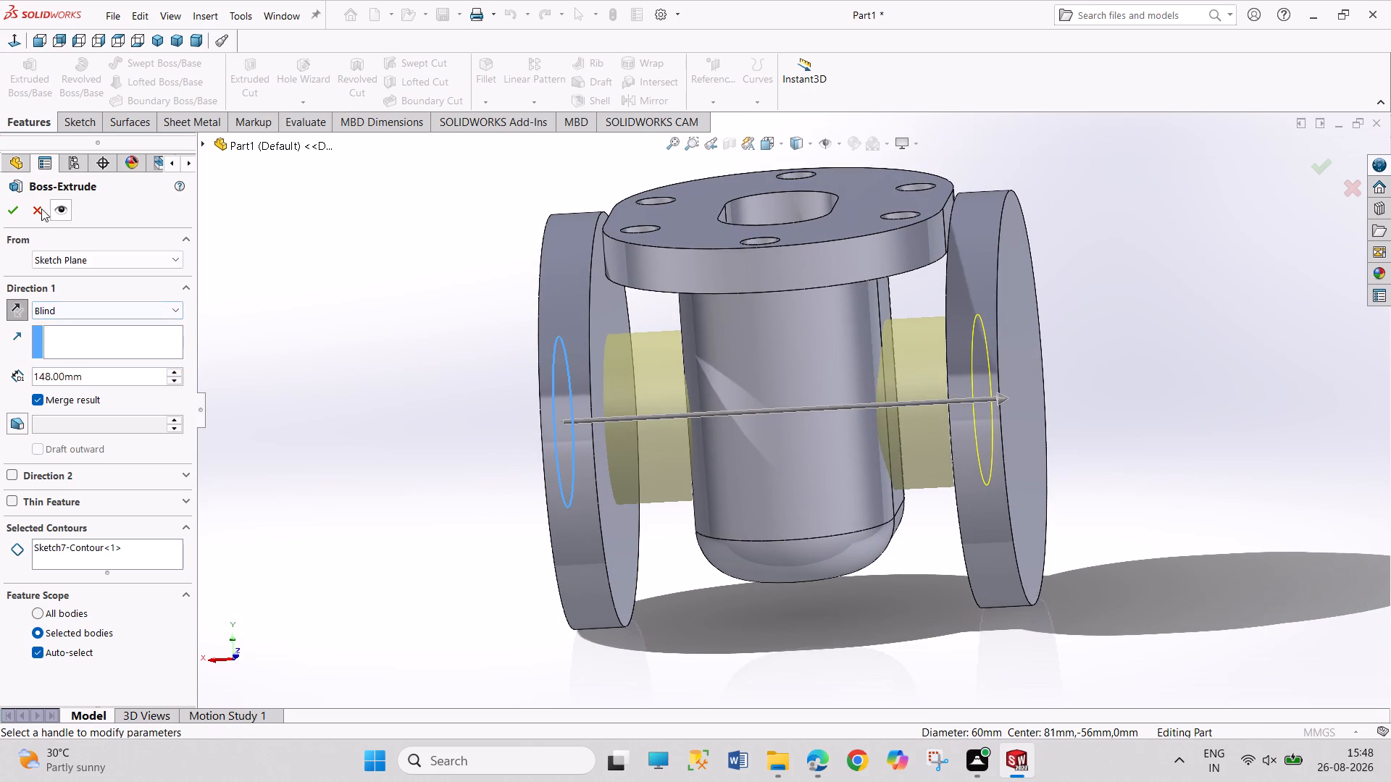
{"action": "left_click", "coordinate": [11, 209]}
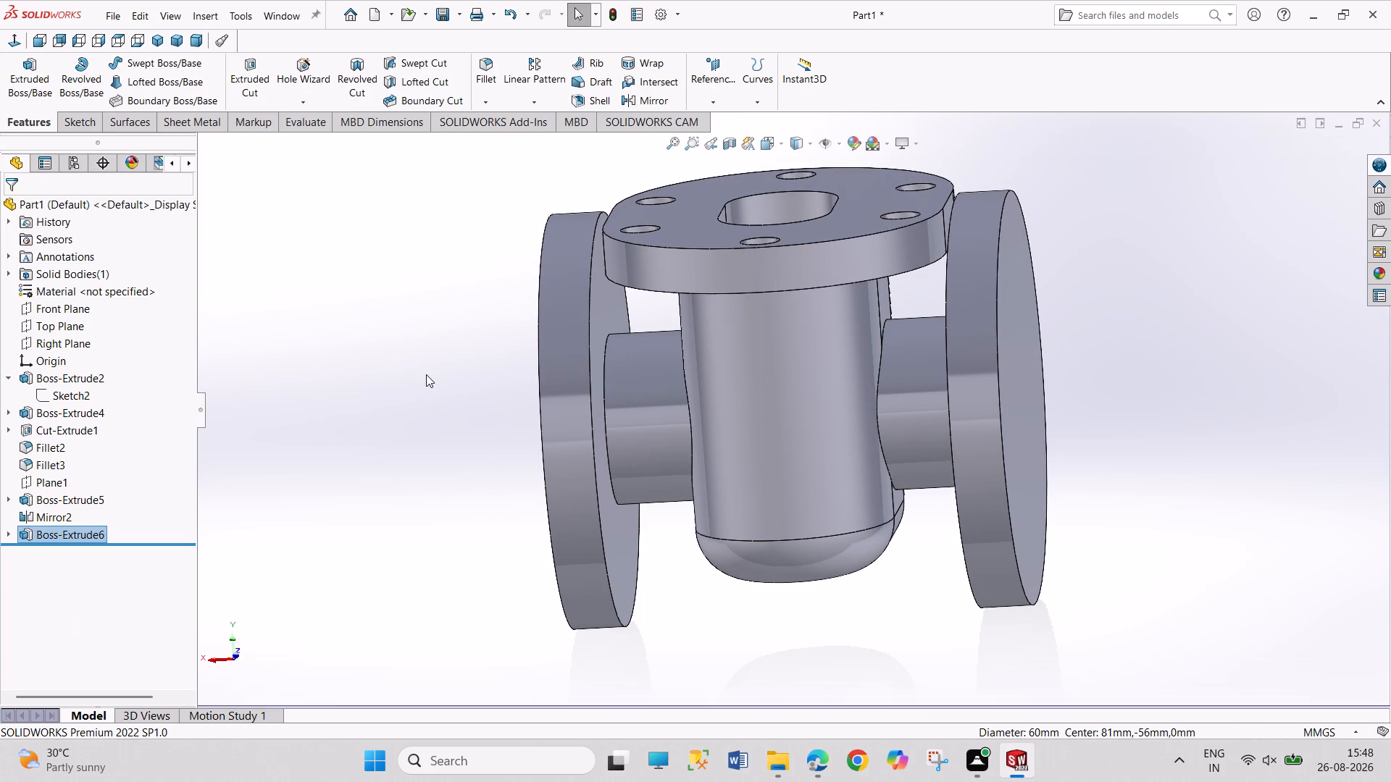
On the outer face of the original round side flange, sketch a concentric circle about 48 mm in diameter.
{"action": "middle_click_drag", "start_coordinate": [426, 374], "coordinate": [448, 385]}
{"action": "middle_click_drag", "start_coordinate": [450, 385], "coordinate": [465, 394]}
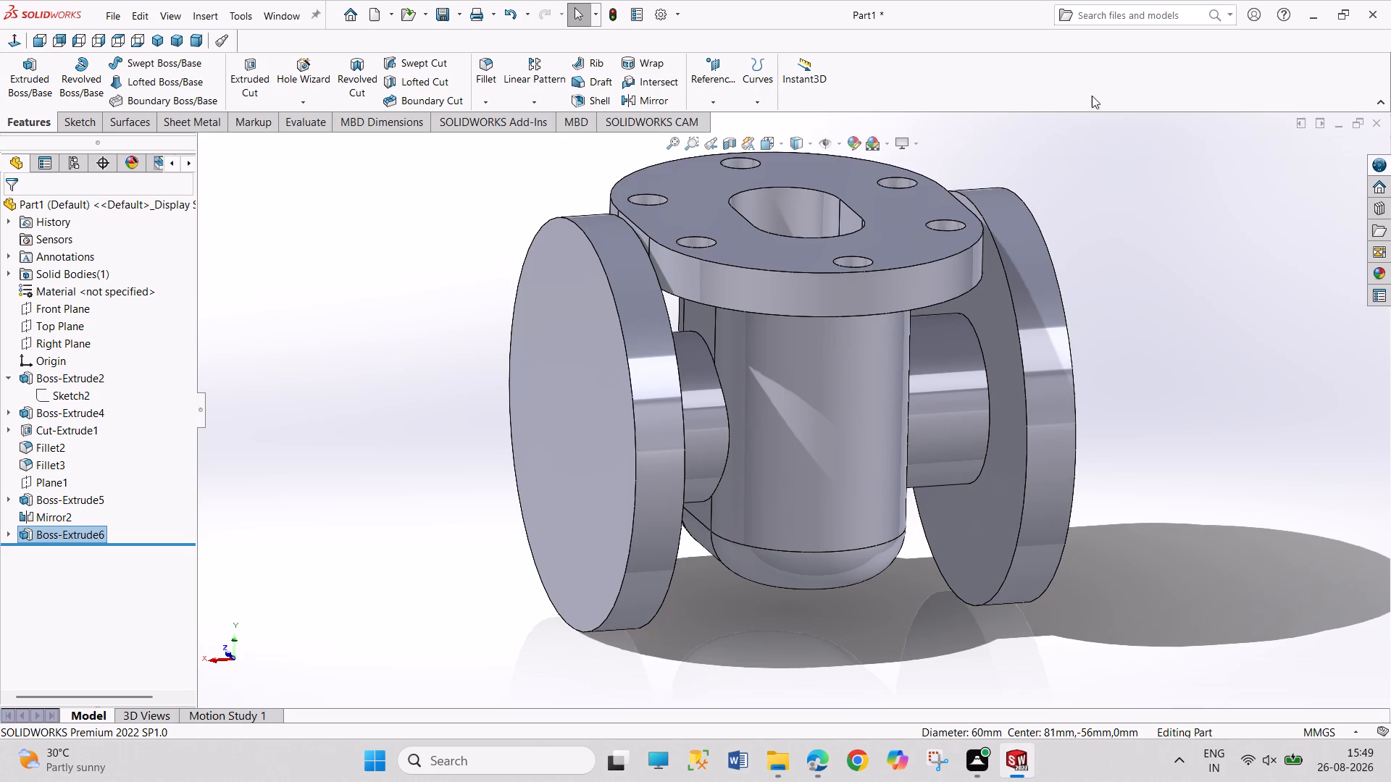
{"action": "left_click", "coordinate": [584, 475]}
{"action": "left_click", "coordinate": [653, 430]}
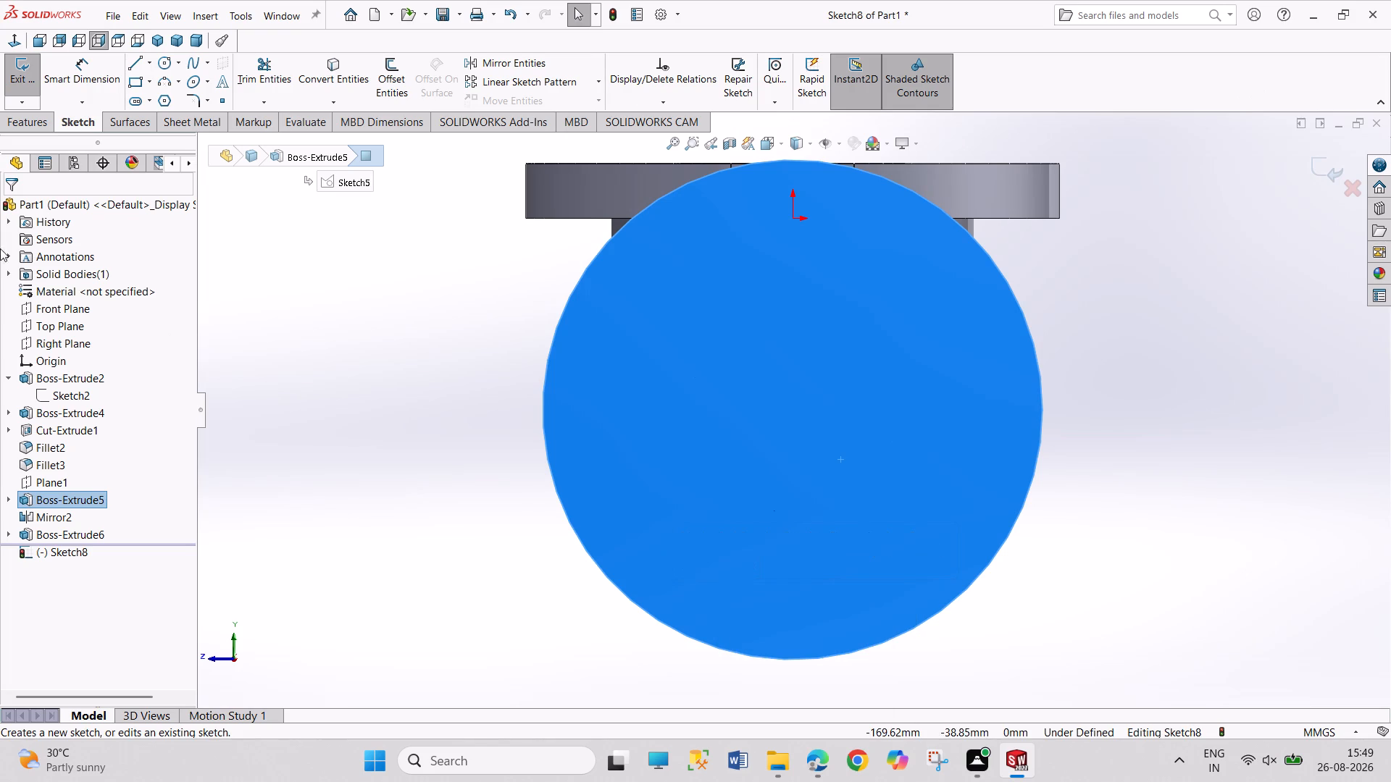
{"action": "left_click", "coordinate": [160, 63]}
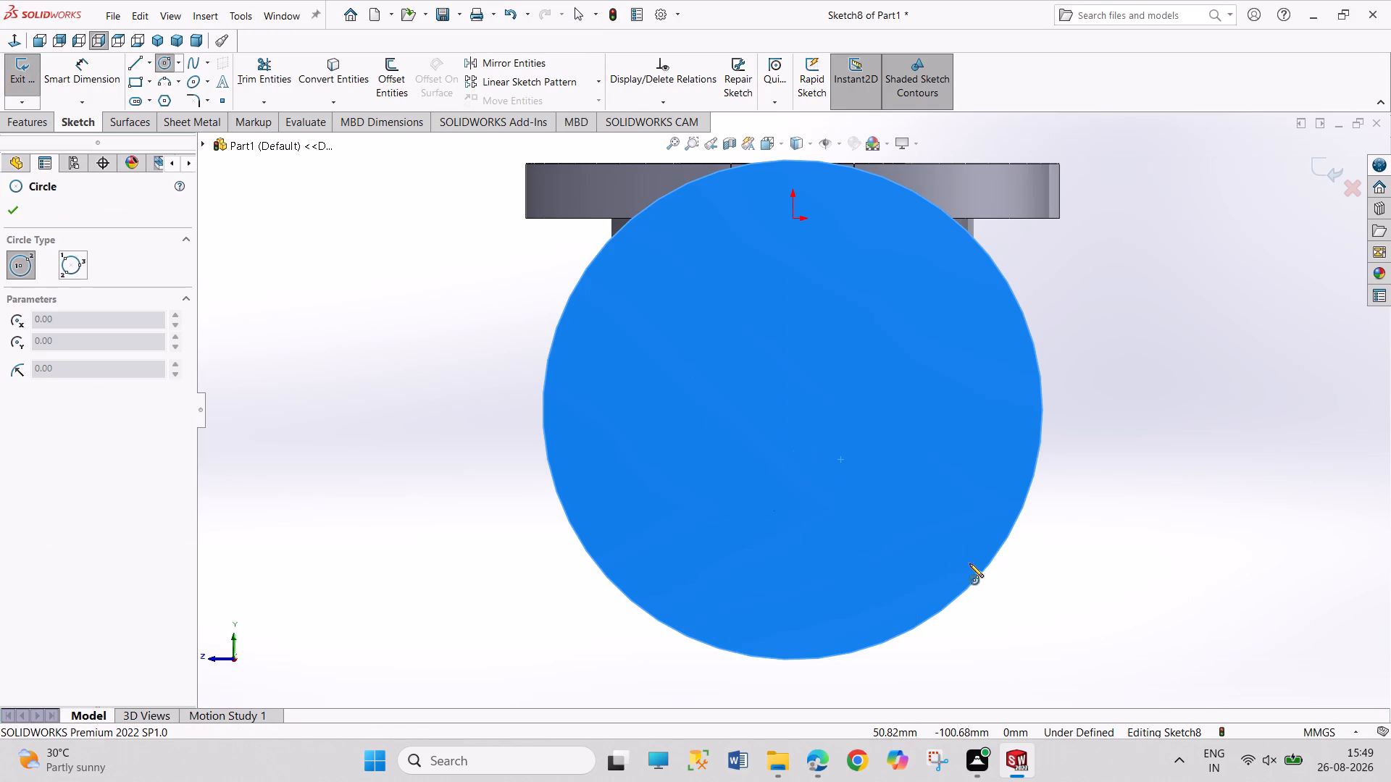
{"action": "left_click", "coordinate": [793, 411]}
{"action": "left_click", "coordinate": [842, 476]}
Dimension the new circle's diameter as 80 mm.
{"action": "right_click_drag", "start_coordinate": [1065, 555], "coordinate": [1074, 421]}
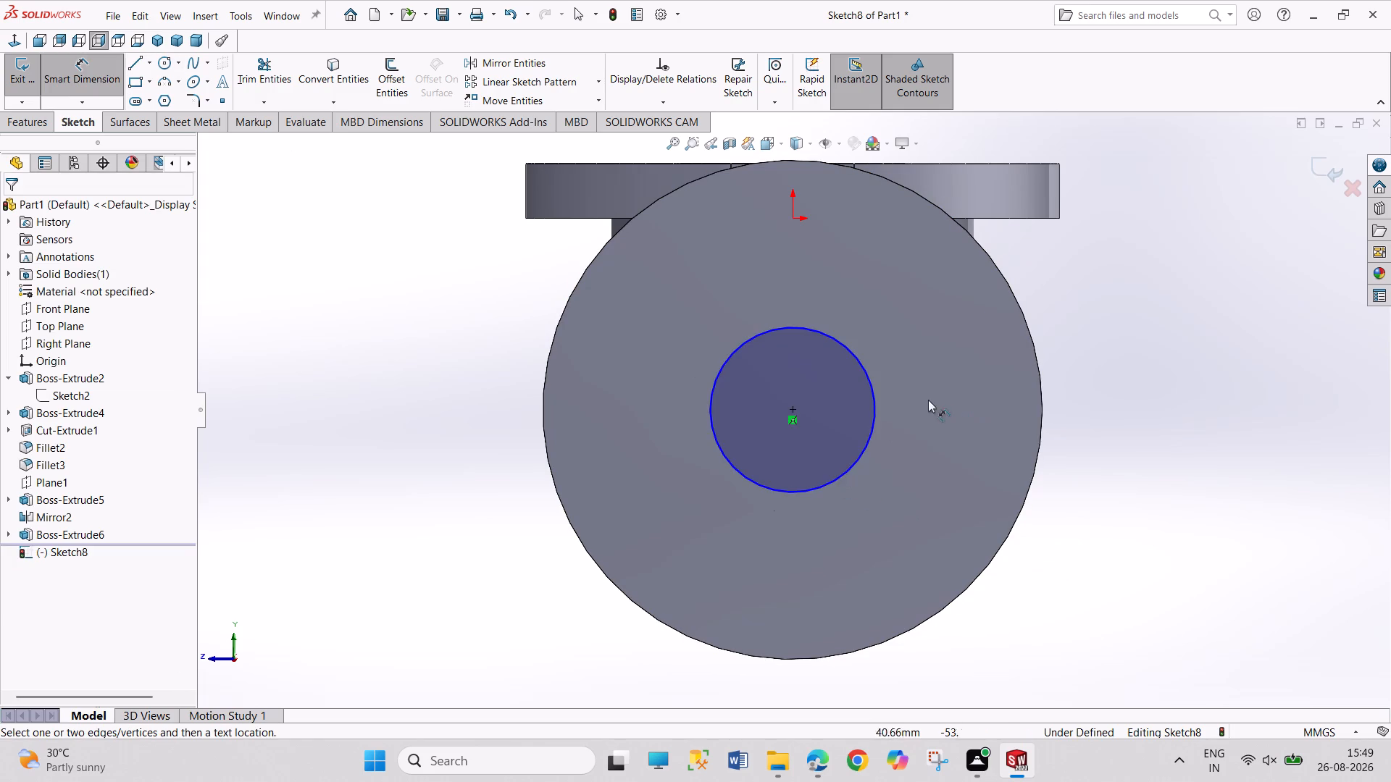
{"action": "left_click", "coordinate": [872, 404]}
{"action": "left_click", "coordinate": [1090, 324]}
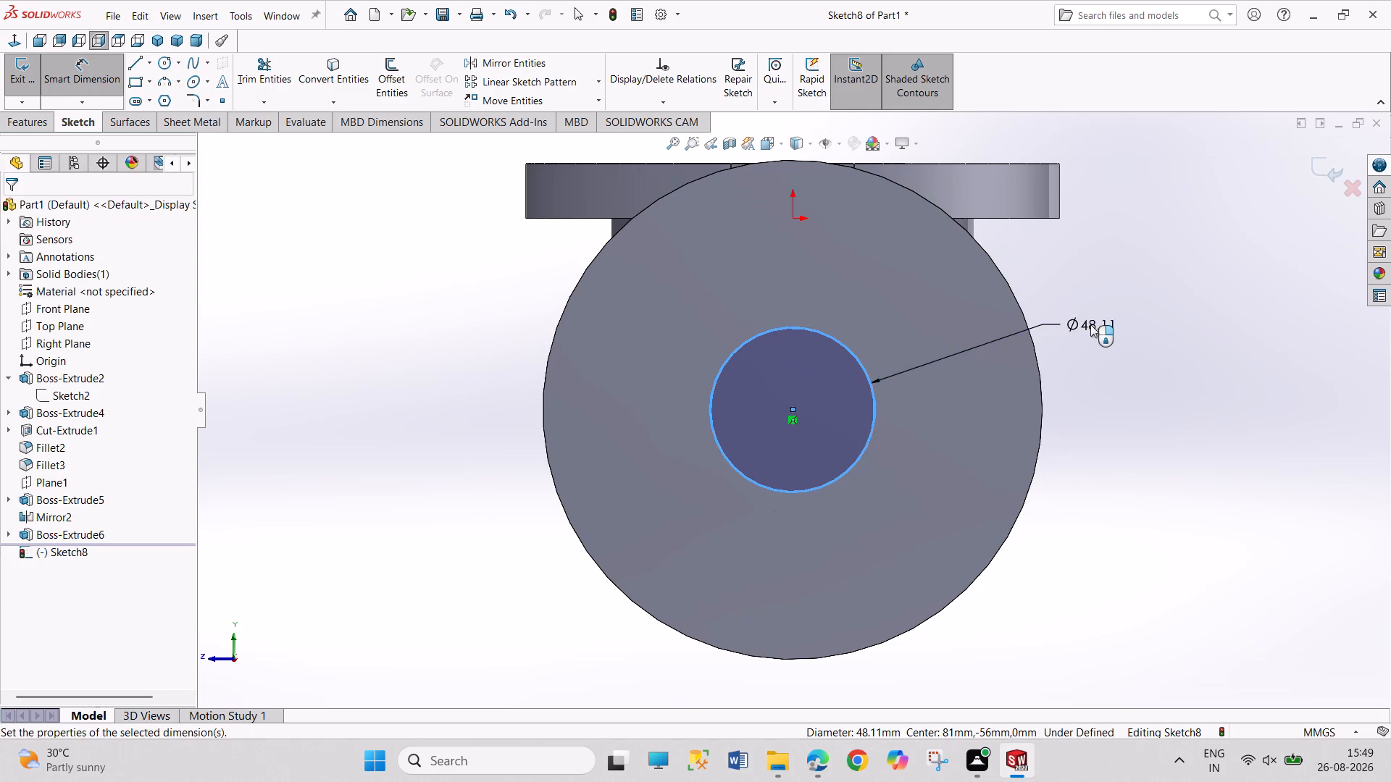
{"action": "type", "text": "80"}
{"action": "key", "text": "Return"}
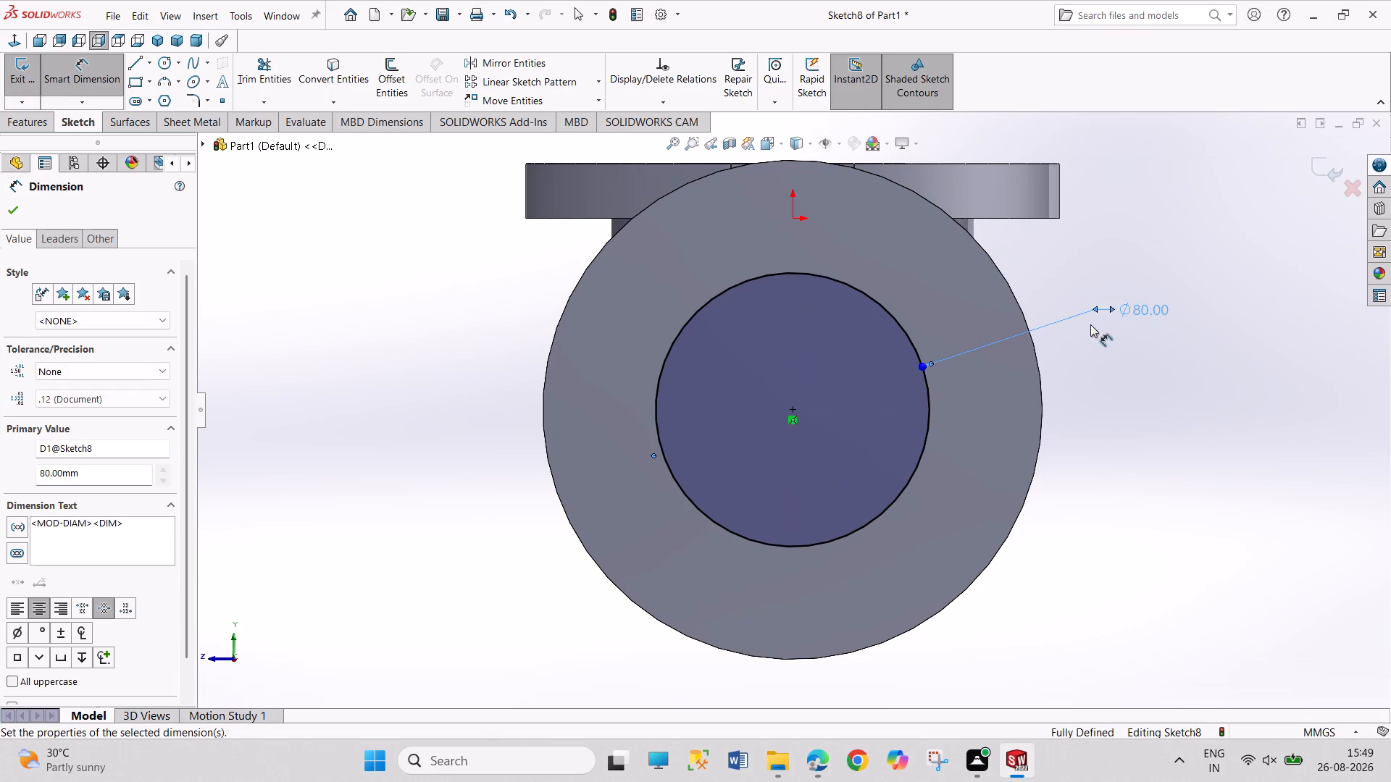
{"action": "right_click", "coordinate": [1106, 430]}
{"action": "left_click", "coordinate": [1127, 469]}
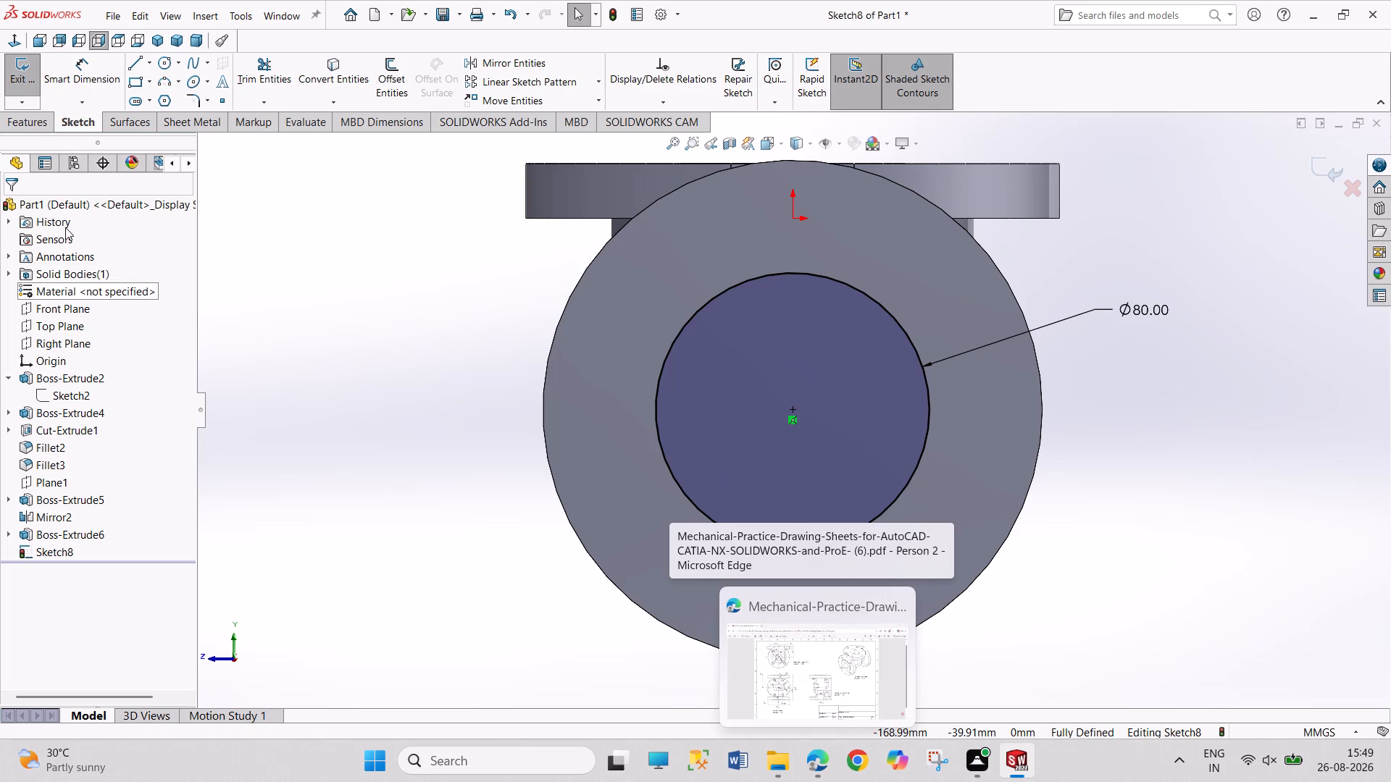
Extrude the 80 mm circle 4 mm outward from the flange face as a blind boss, merging the result.
{"action": "left_click", "coordinate": [27, 83]}
{"action": "left_click", "coordinate": [33, 75]}
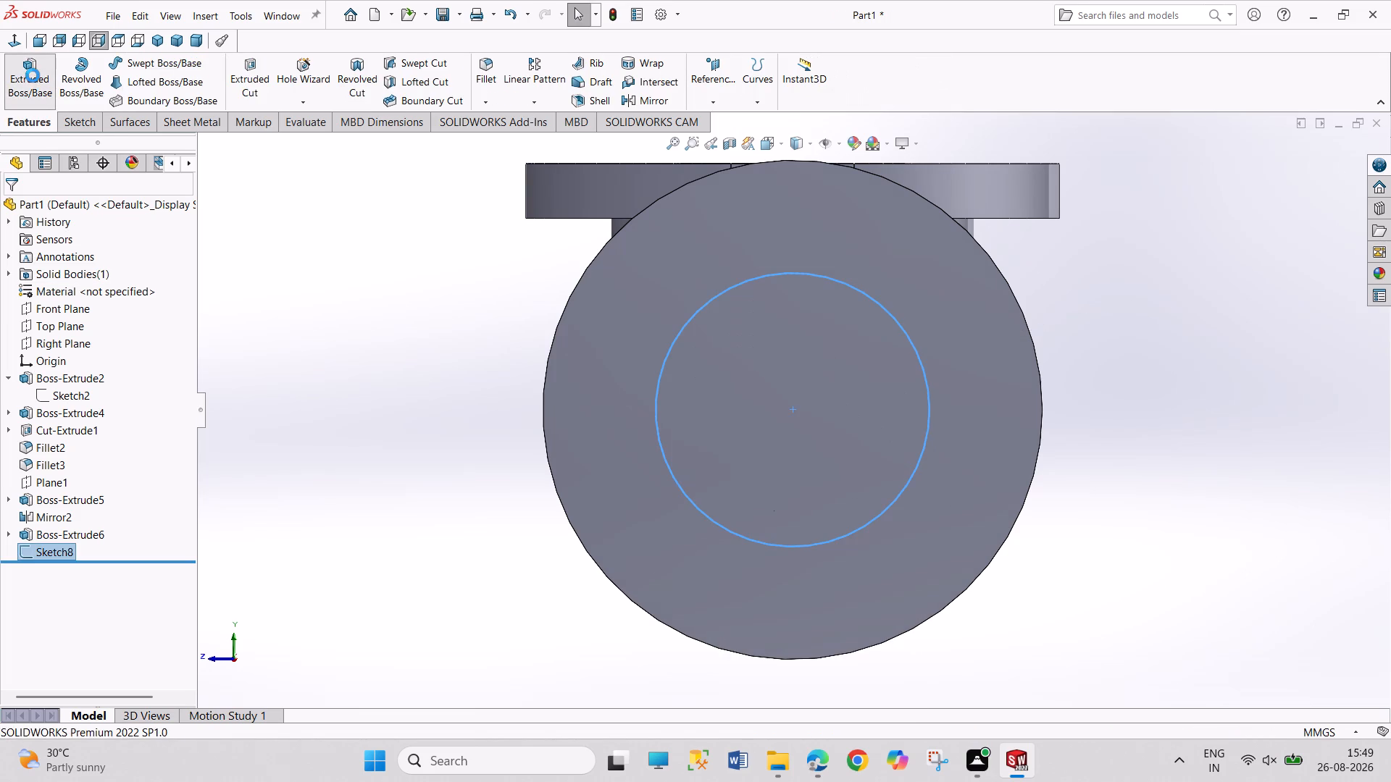
{"action": "middle_click_drag", "start_coordinate": [280, 447], "coordinate": [213, 449]}
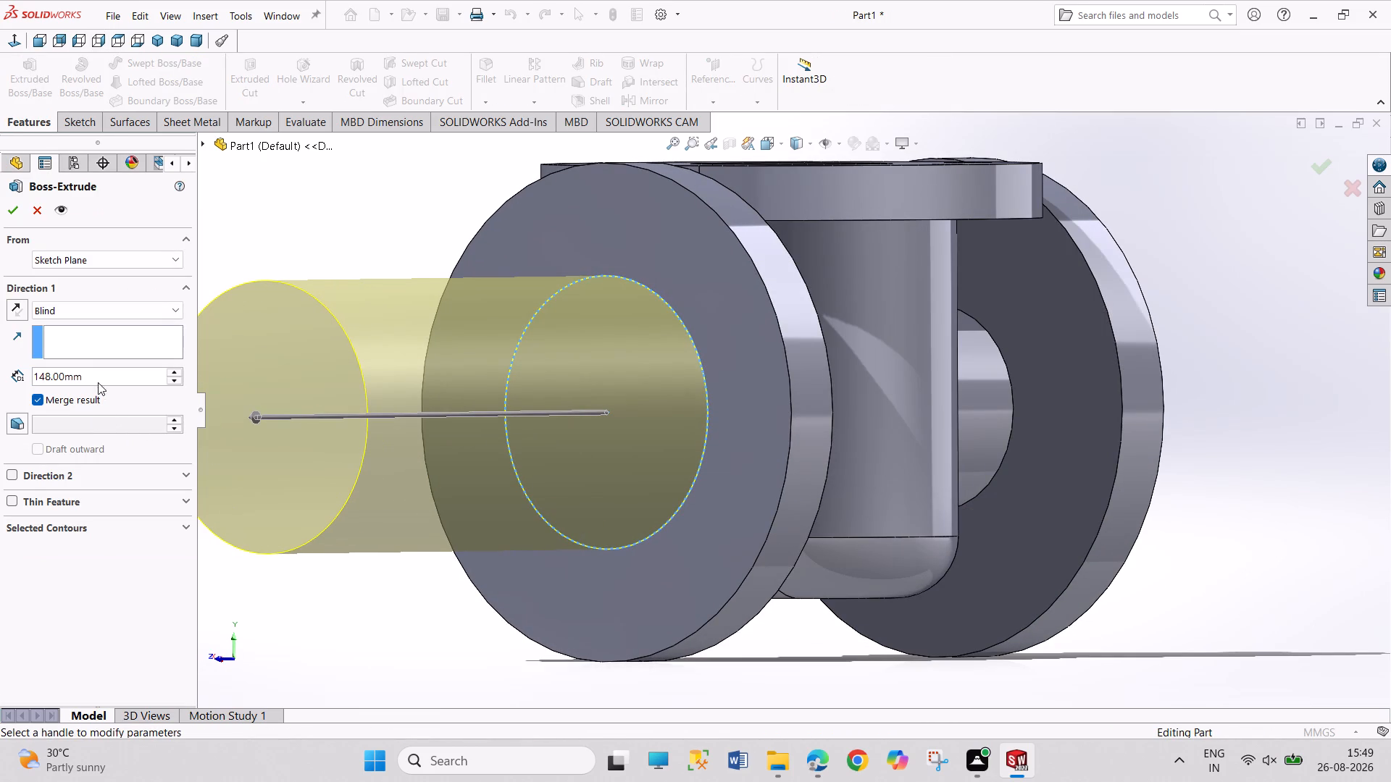
{"action": "double_click", "coordinate": [101, 373]}
{"action": "key", "text": "4"}
{"action": "key", "text": "Return"}
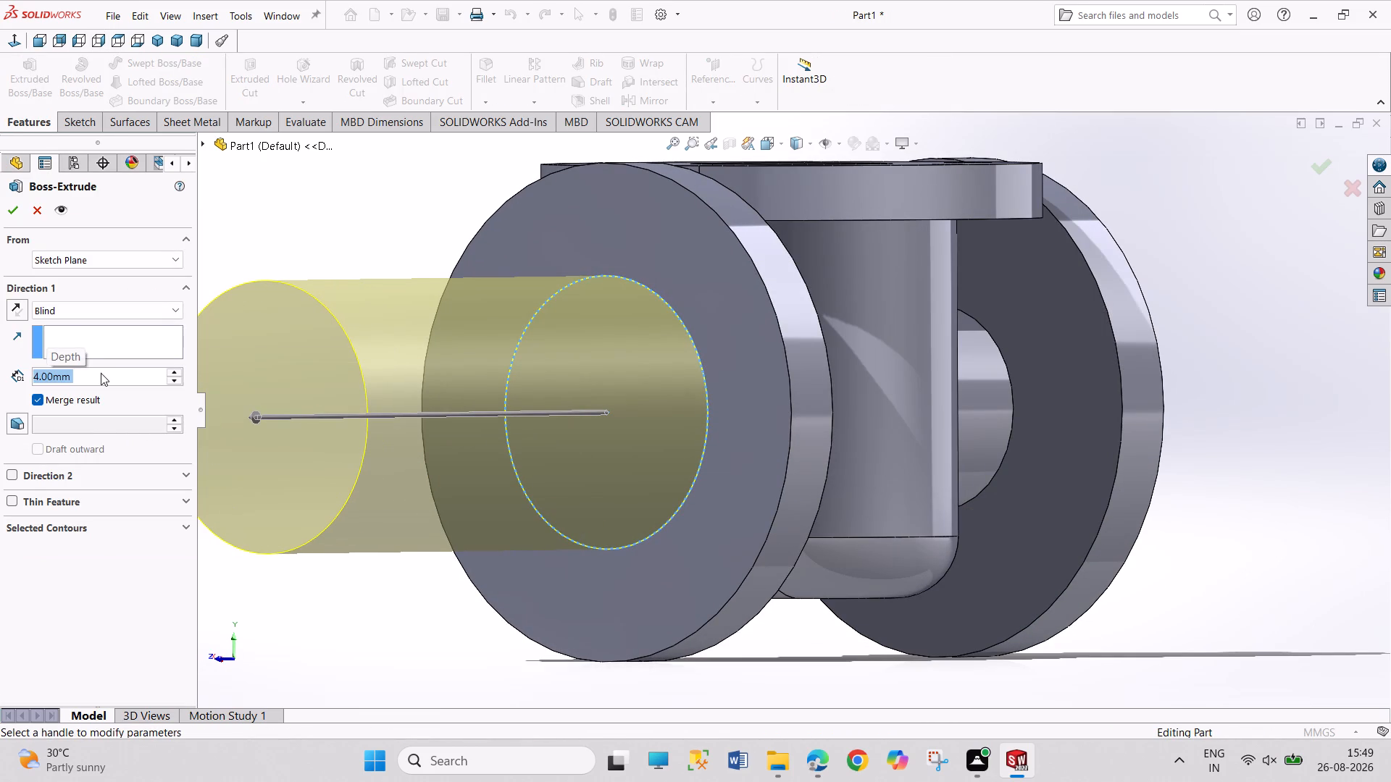
{"action": "left_click", "coordinate": [17, 213]}
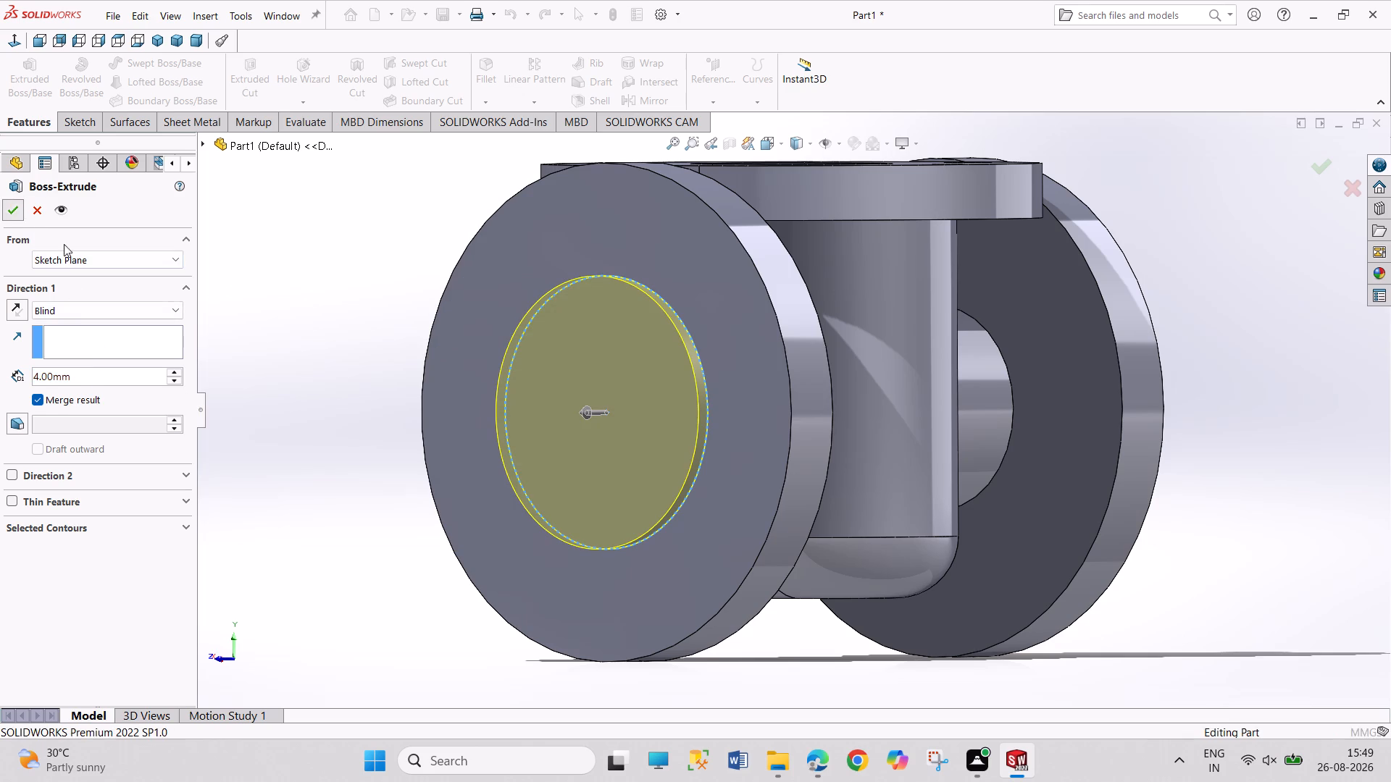
On the outer face of the mirrored round side flange, sketch a concentric circle about 70 mm in diameter.
{"action": "middle_click_drag", "start_coordinate": [1093, 610], "coordinate": [966, 590]}
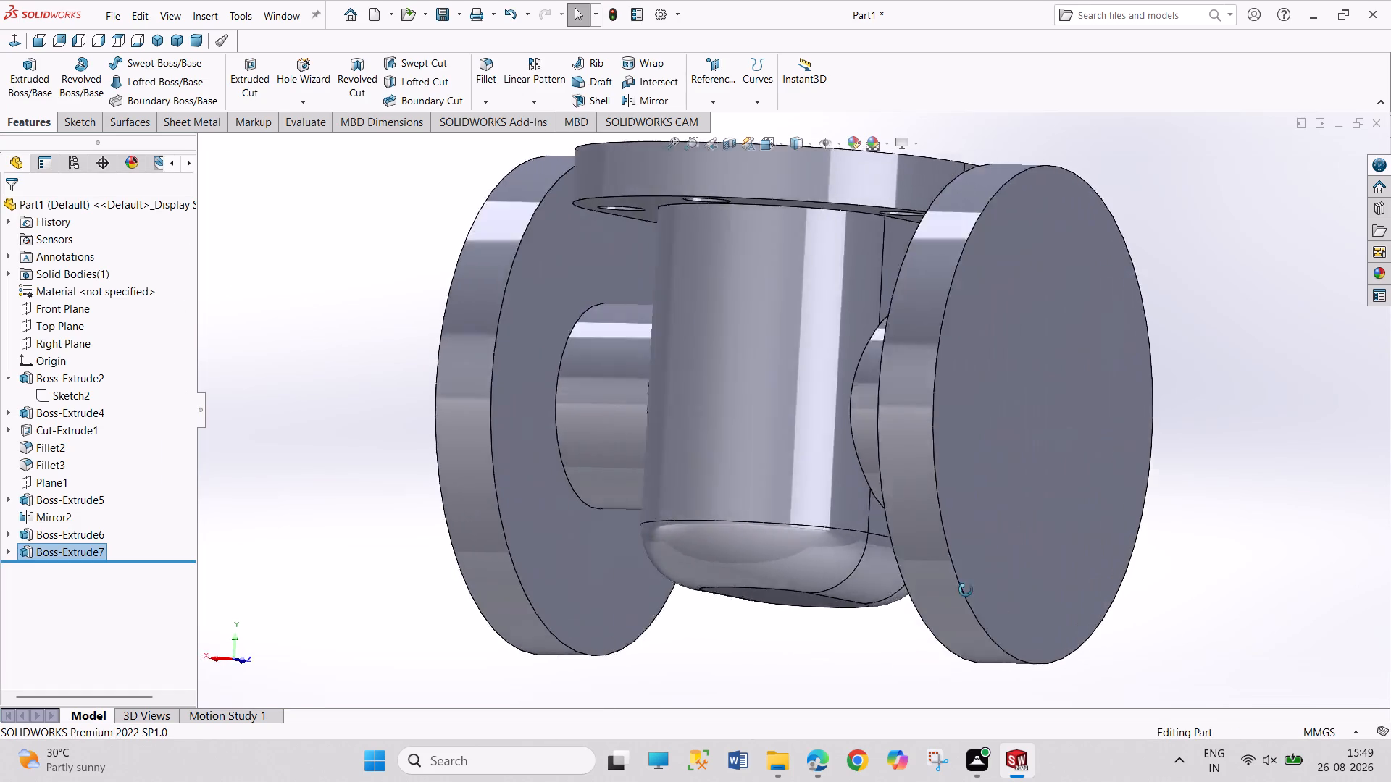
{"action": "middle_click_drag", "start_coordinate": [966, 590], "coordinate": [917, 589]}
{"action": "left_click", "coordinate": [975, 474]}
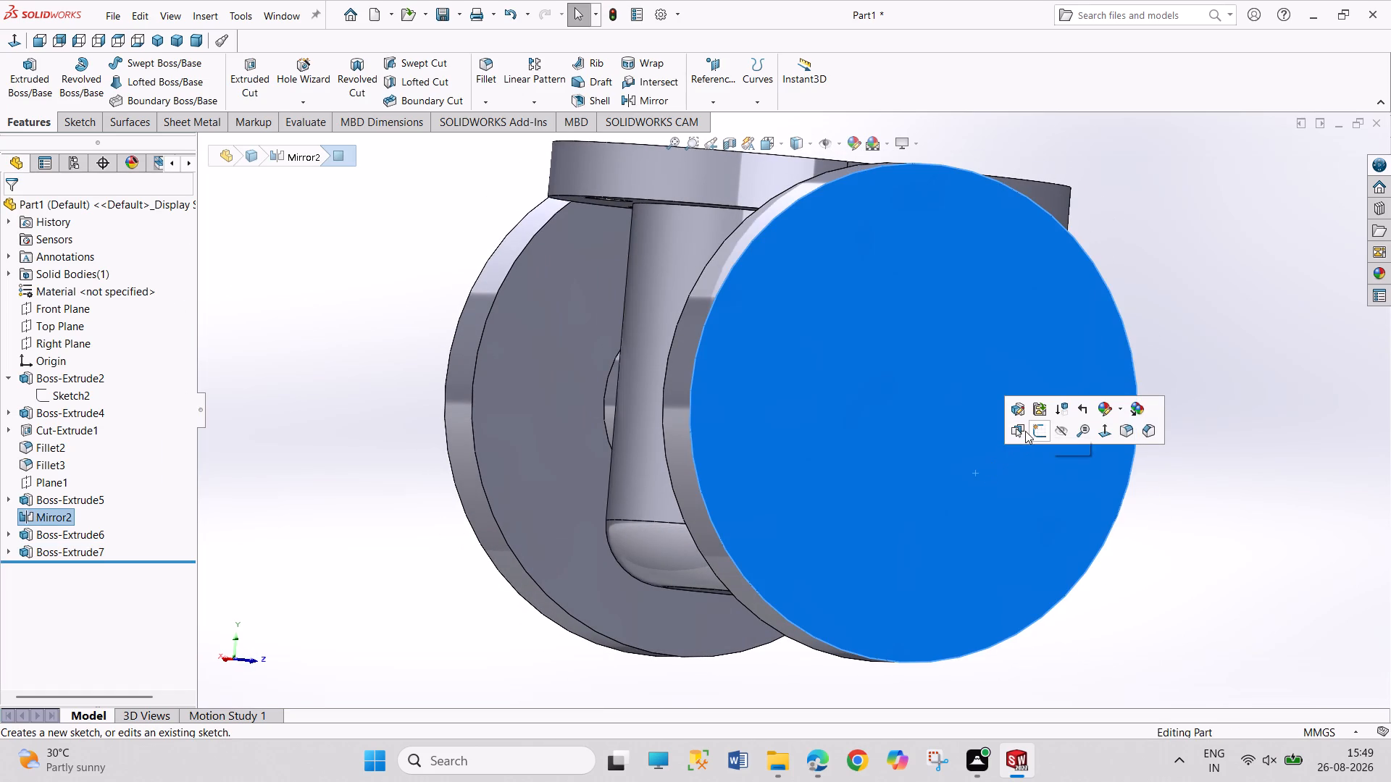
{"action": "left_click", "coordinate": [1025, 431]}
{"action": "left_click", "coordinate": [1116, 447]}
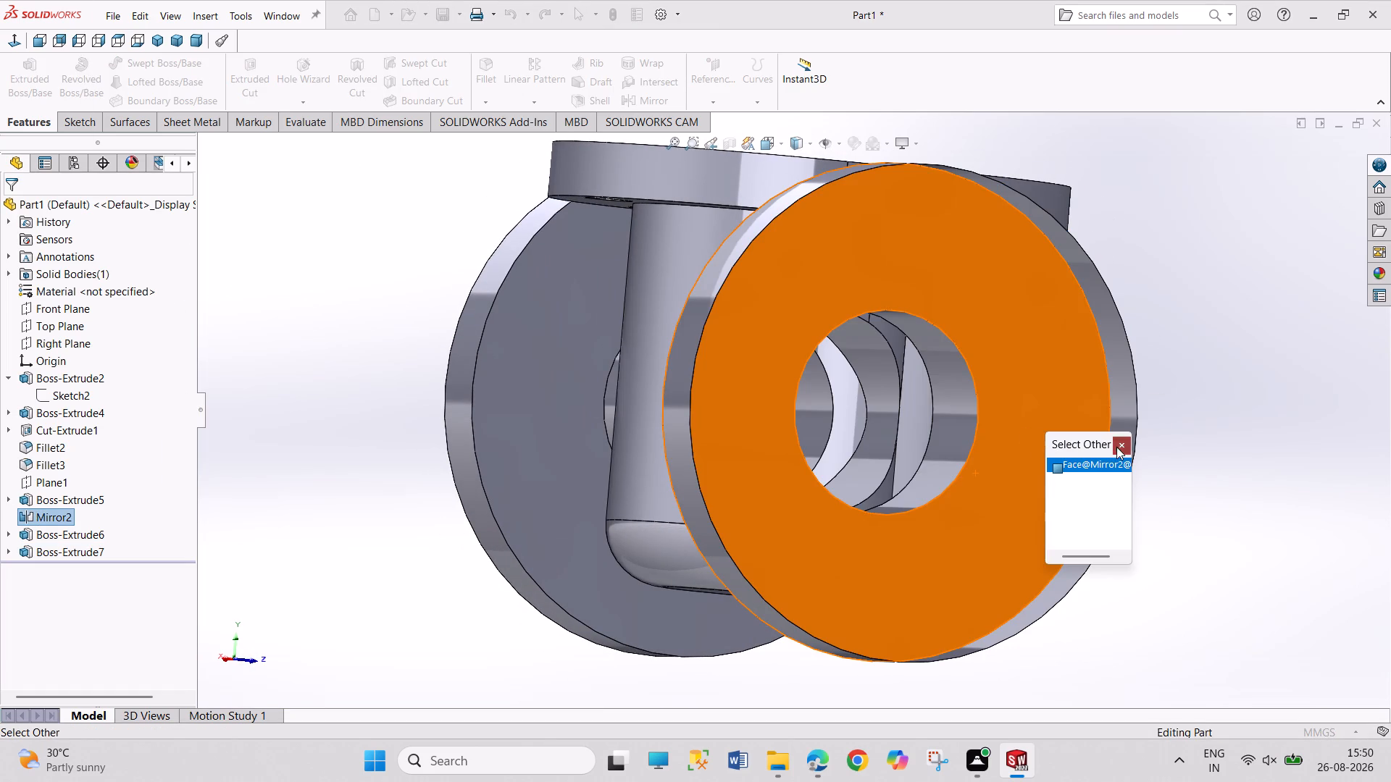
{"action": "left_click", "coordinate": [1050, 441]}
{"action": "left_click", "coordinate": [1114, 403]}
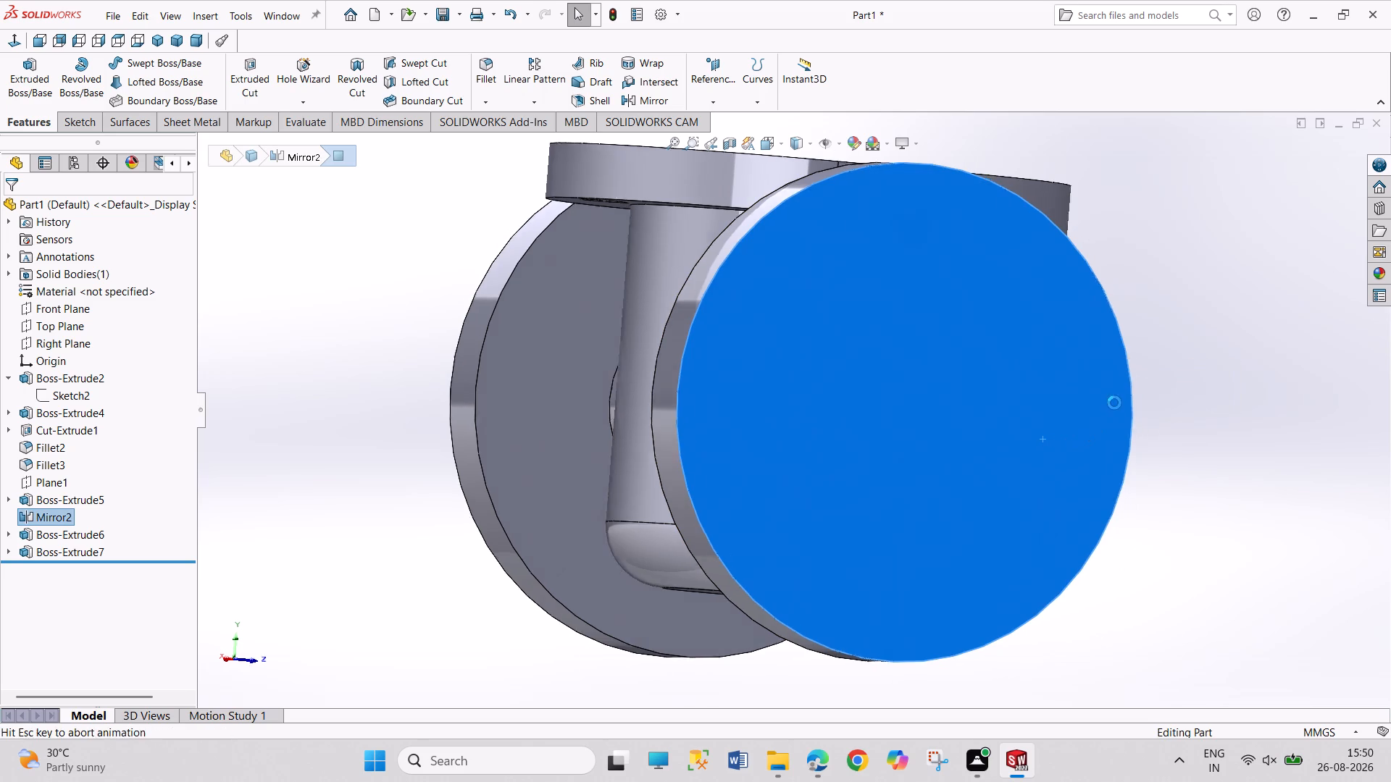
{"action": "left_click", "coordinate": [162, 68]}
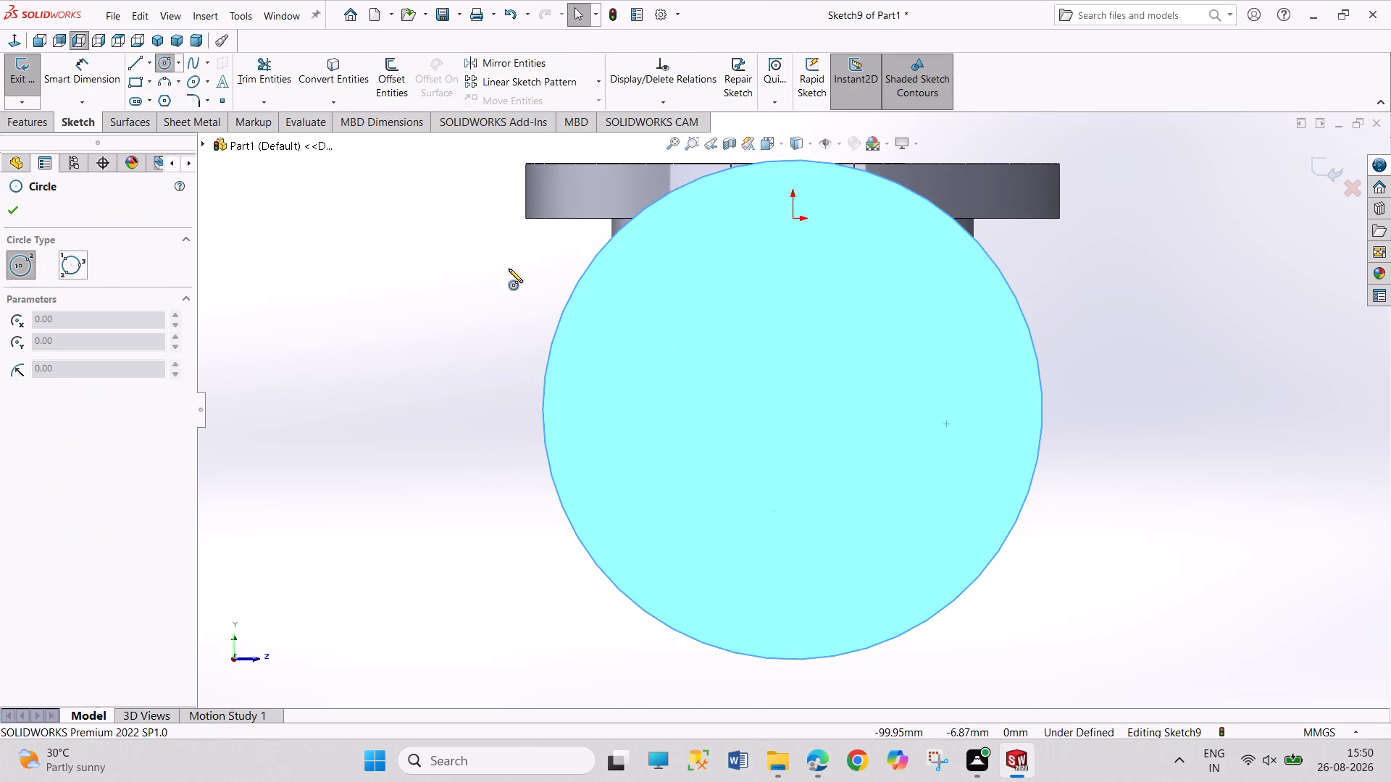
{"action": "key", "text": "Escape"}
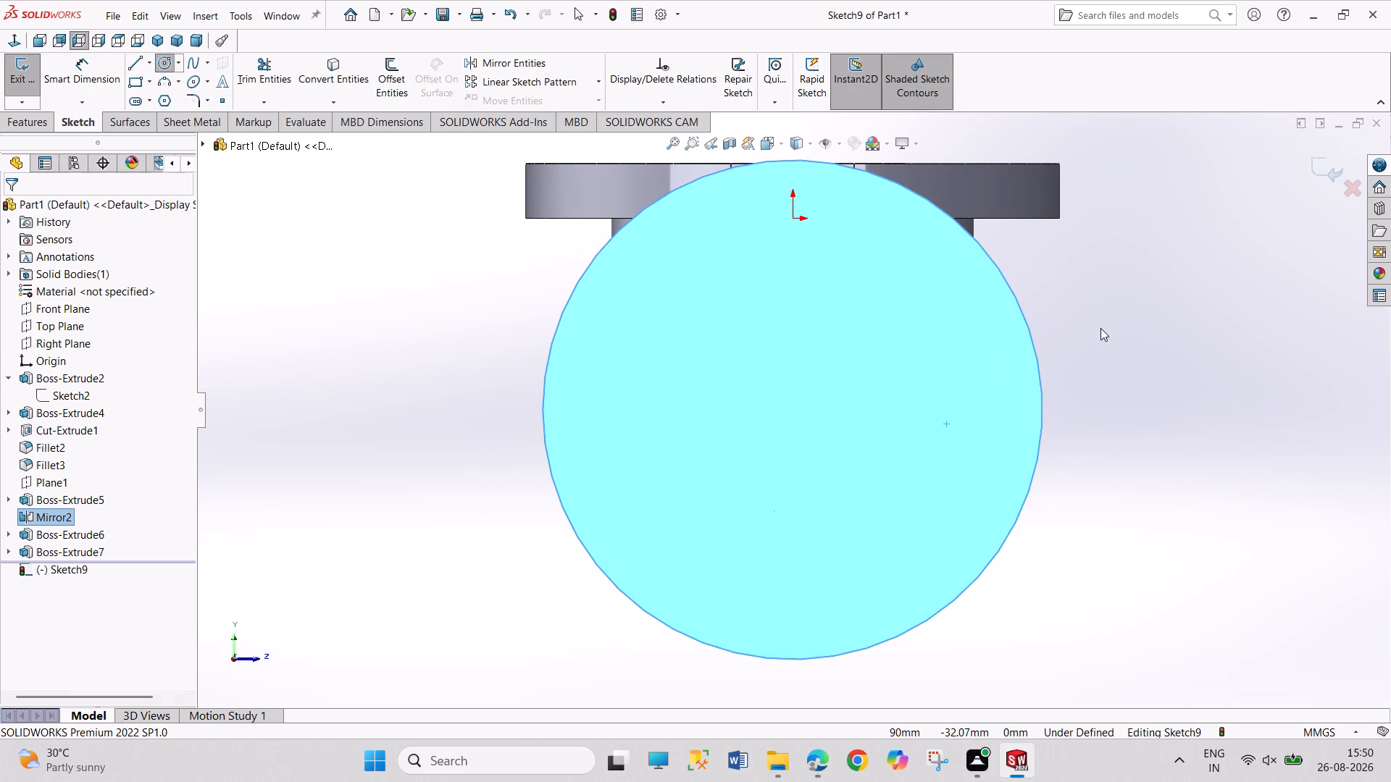
{"action": "key", "text": "Escape"}
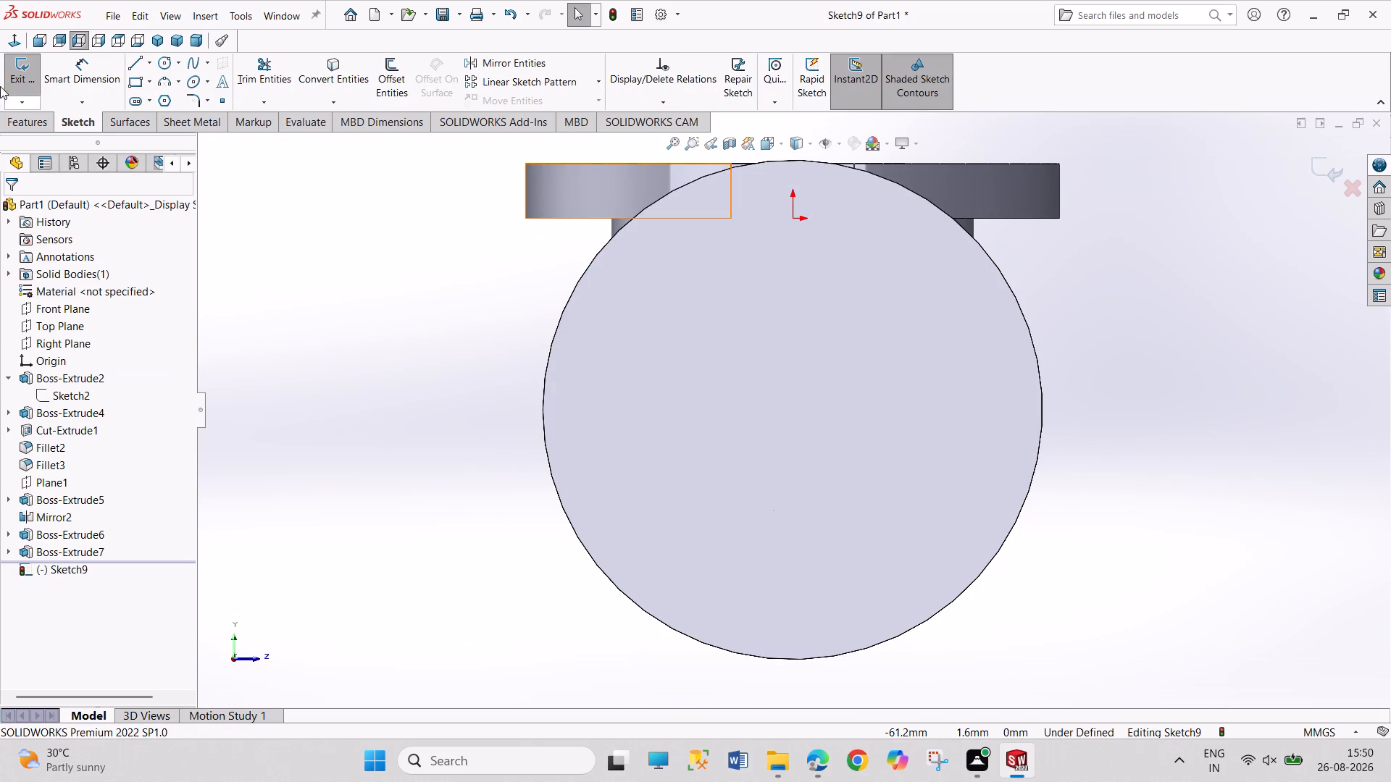
{"action": "left_click", "coordinate": [158, 62]}
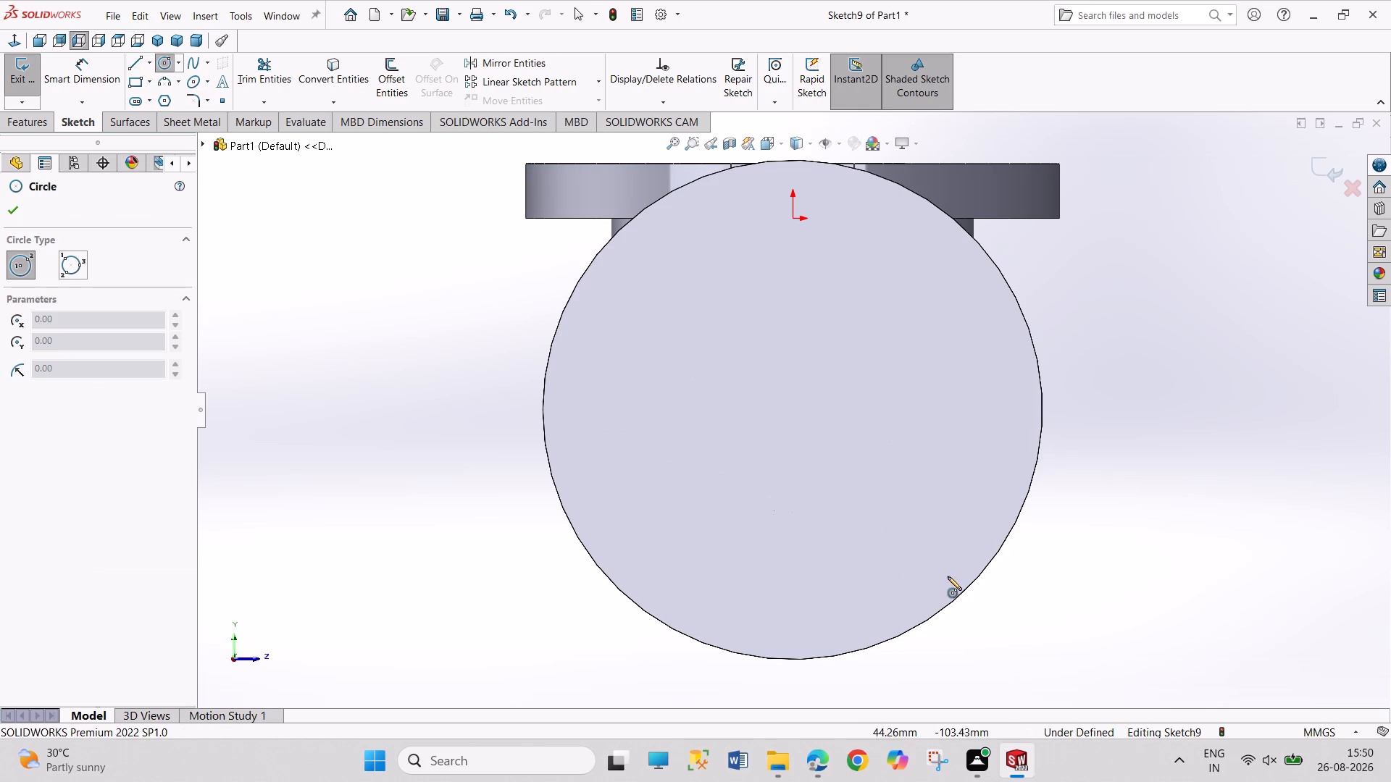
{"action": "left_click", "coordinate": [792, 408]}
{"action": "left_click", "coordinate": [856, 511]}
Dimension the new circle's diameter as 80 mm.
{"action": "right_click_drag", "start_coordinate": [1021, 531], "coordinate": [1019, 420]}
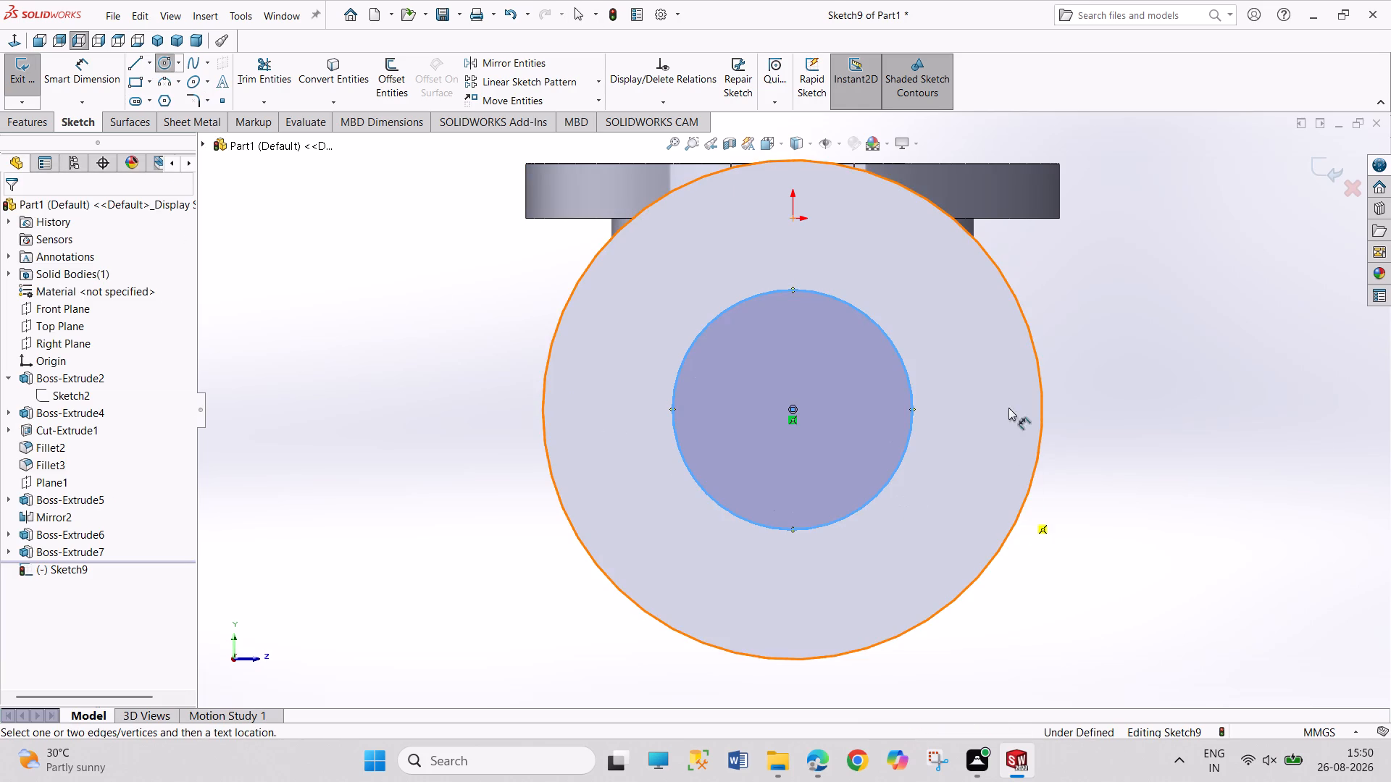
{"action": "left_click", "coordinate": [911, 392]}
{"action": "left_click", "coordinate": [1069, 264]}
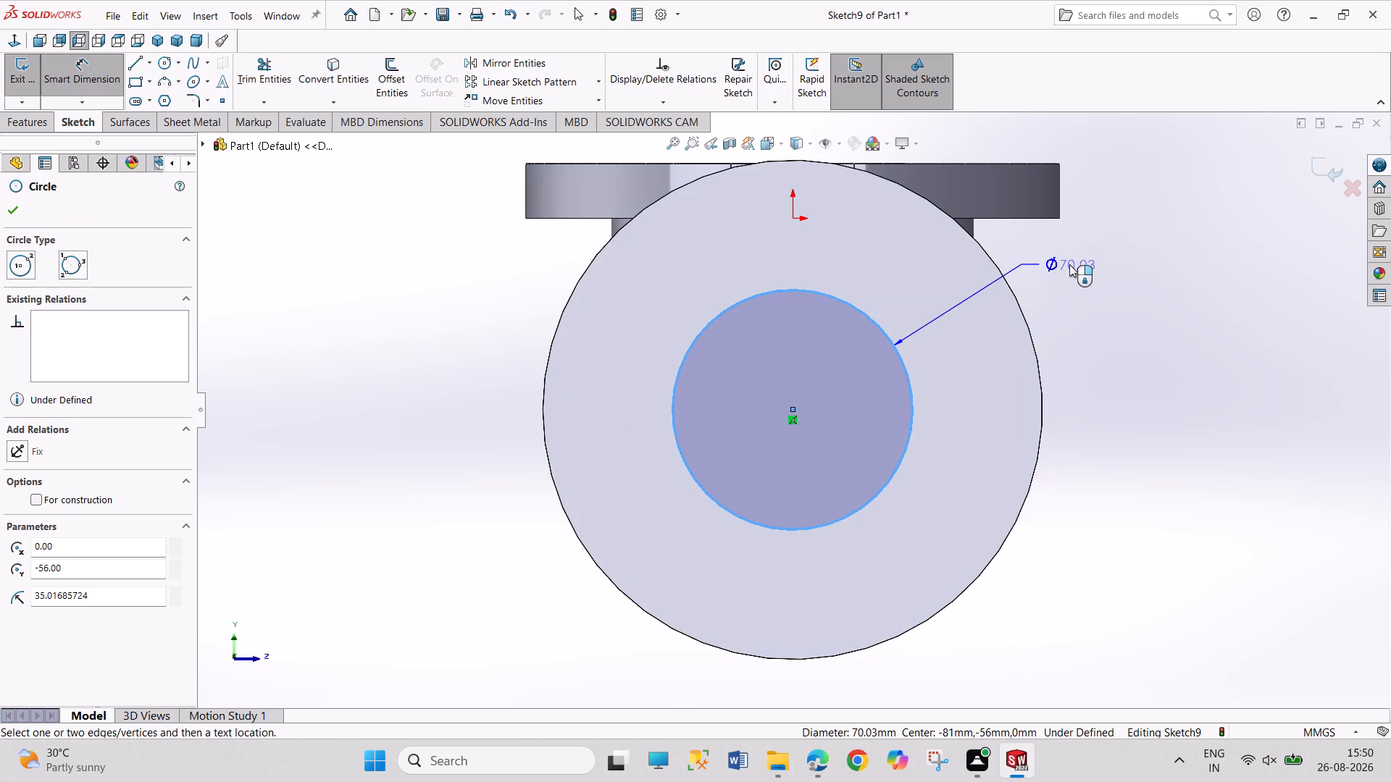
{"action": "type", "text": "80"}
{"action": "key", "text": "Return"}
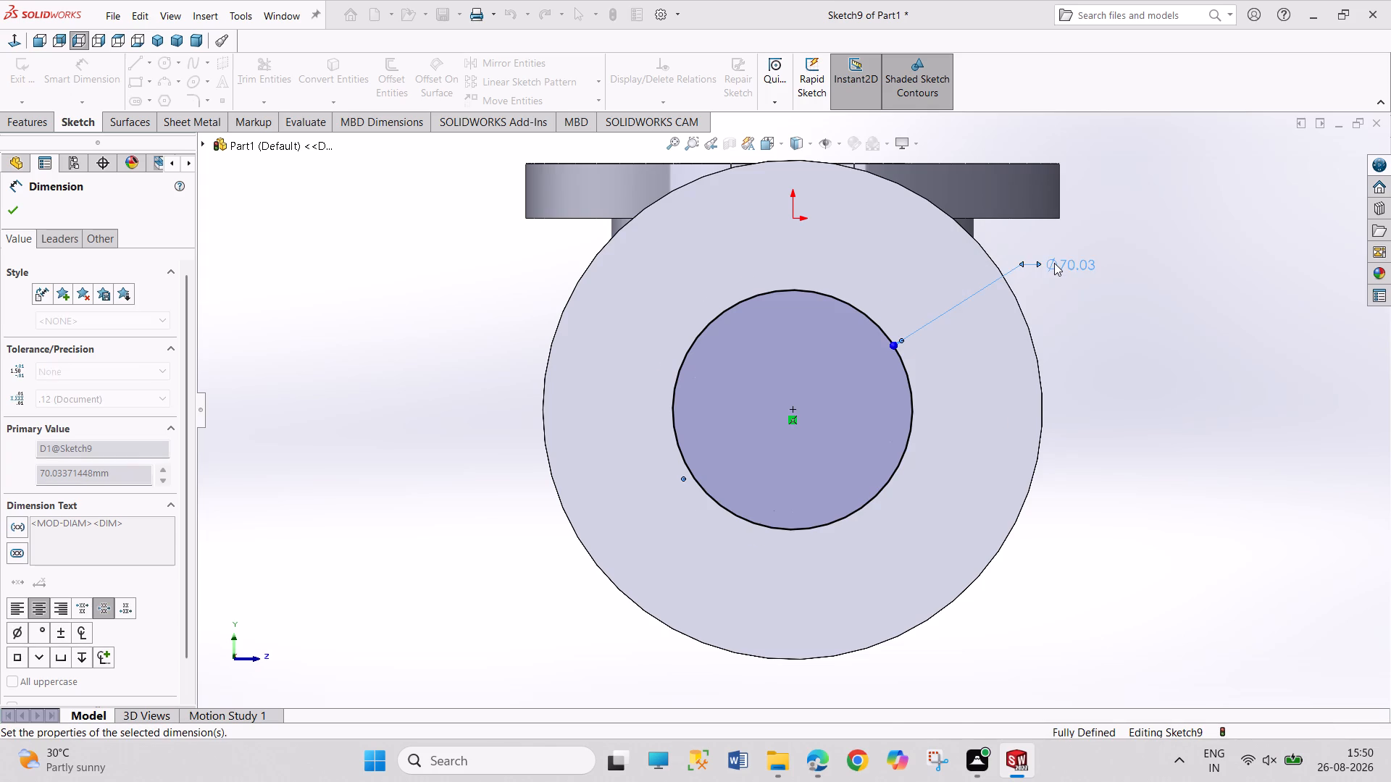
{"action": "right_click", "coordinate": [1072, 371]}
{"action": "left_click_drag", "start_coordinate": [1082, 413], "coordinate": [1074, 409]}
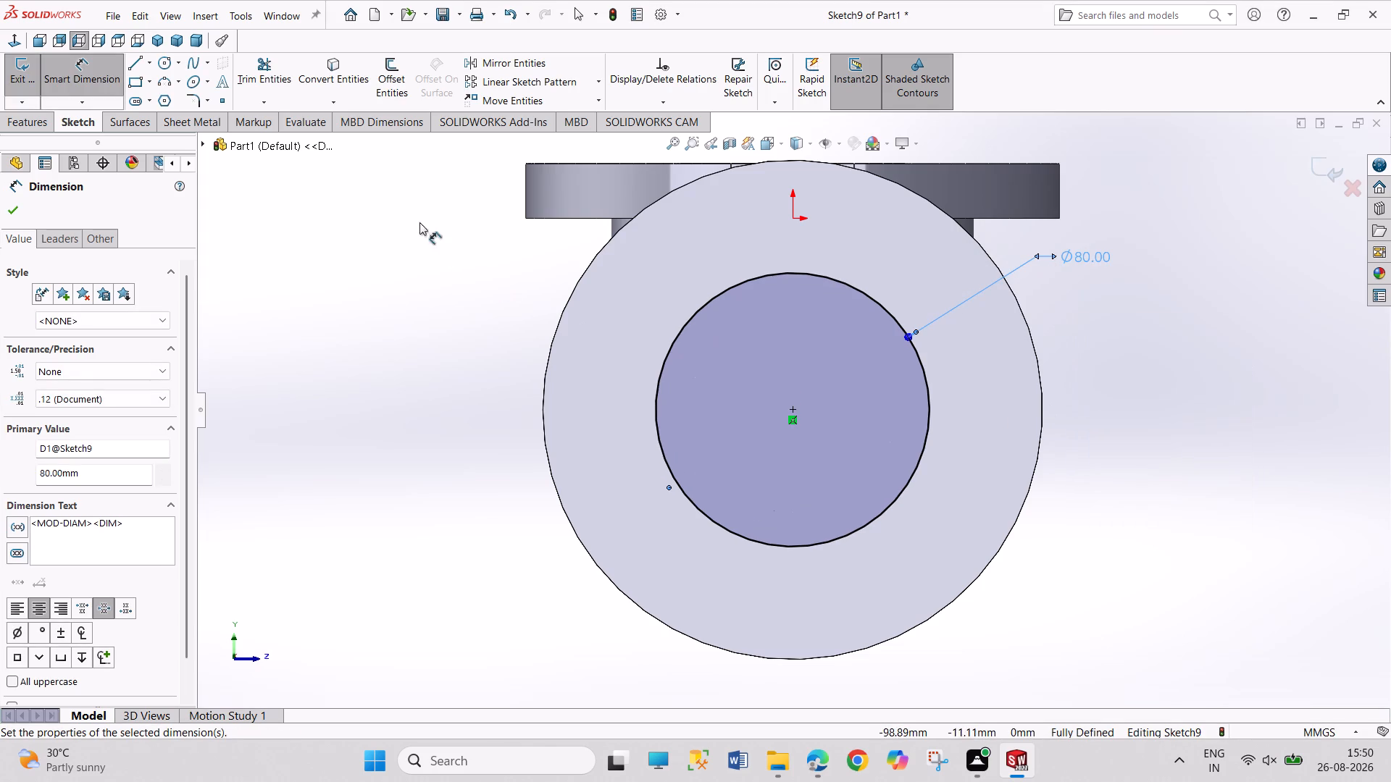
Extrude the 80 mm circle 4 mm outward from the mirrored flange face as a blind boss, merging the result.
{"action": "left_click", "coordinate": [14, 81]}
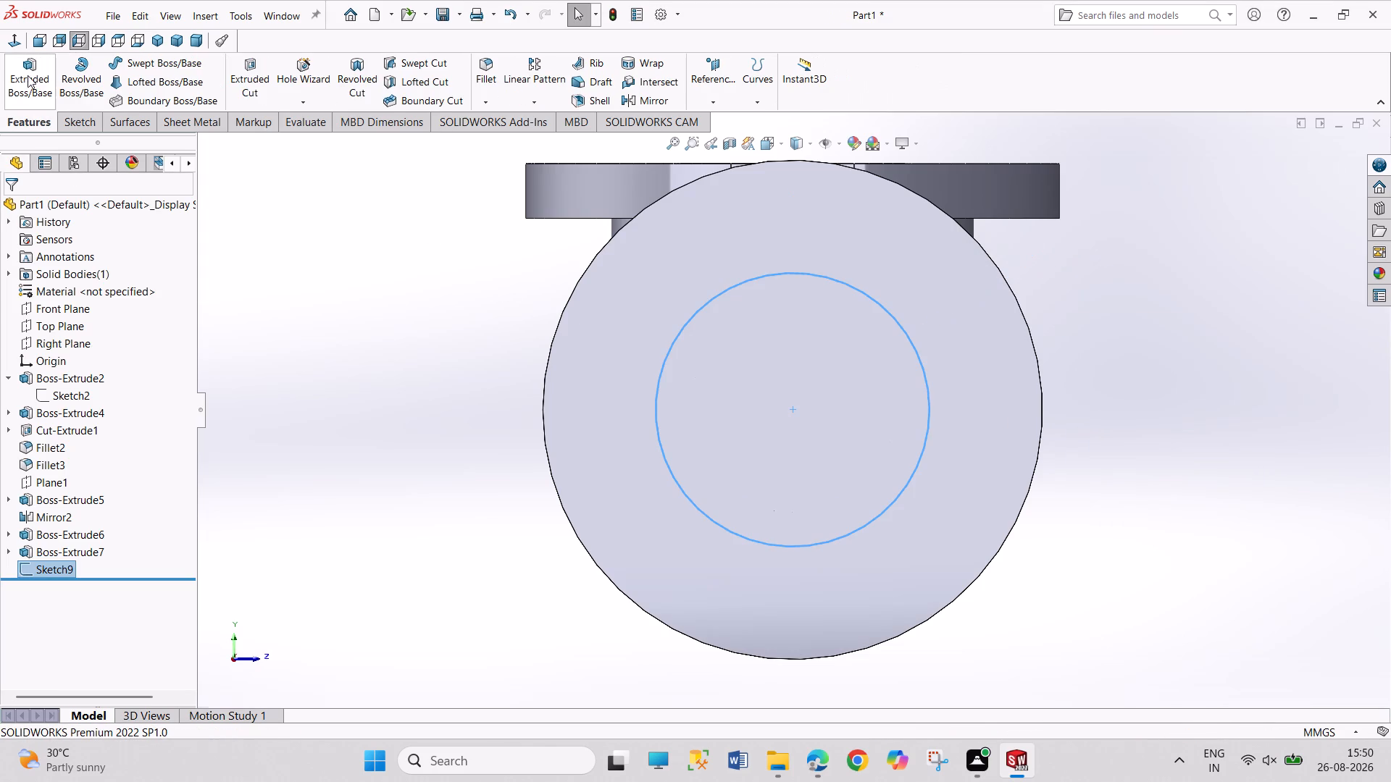
{"action": "left_click", "coordinate": [35, 79]}
{"action": "middle_click_drag", "start_coordinate": [258, 272], "coordinate": [227, 266]}
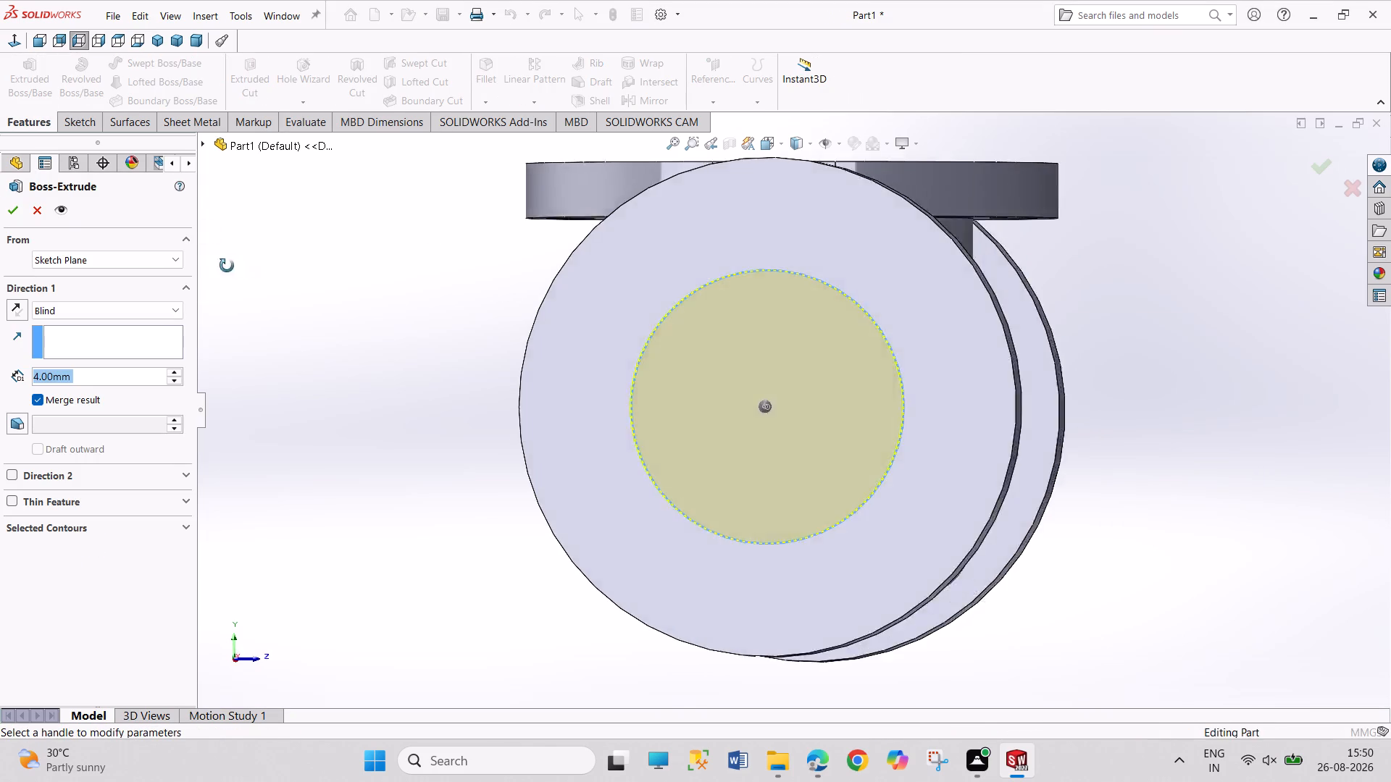
{"action": "middle_click_drag", "start_coordinate": [227, 266], "coordinate": [183, 266]}
{"action": "left_click", "coordinate": [9, 216]}
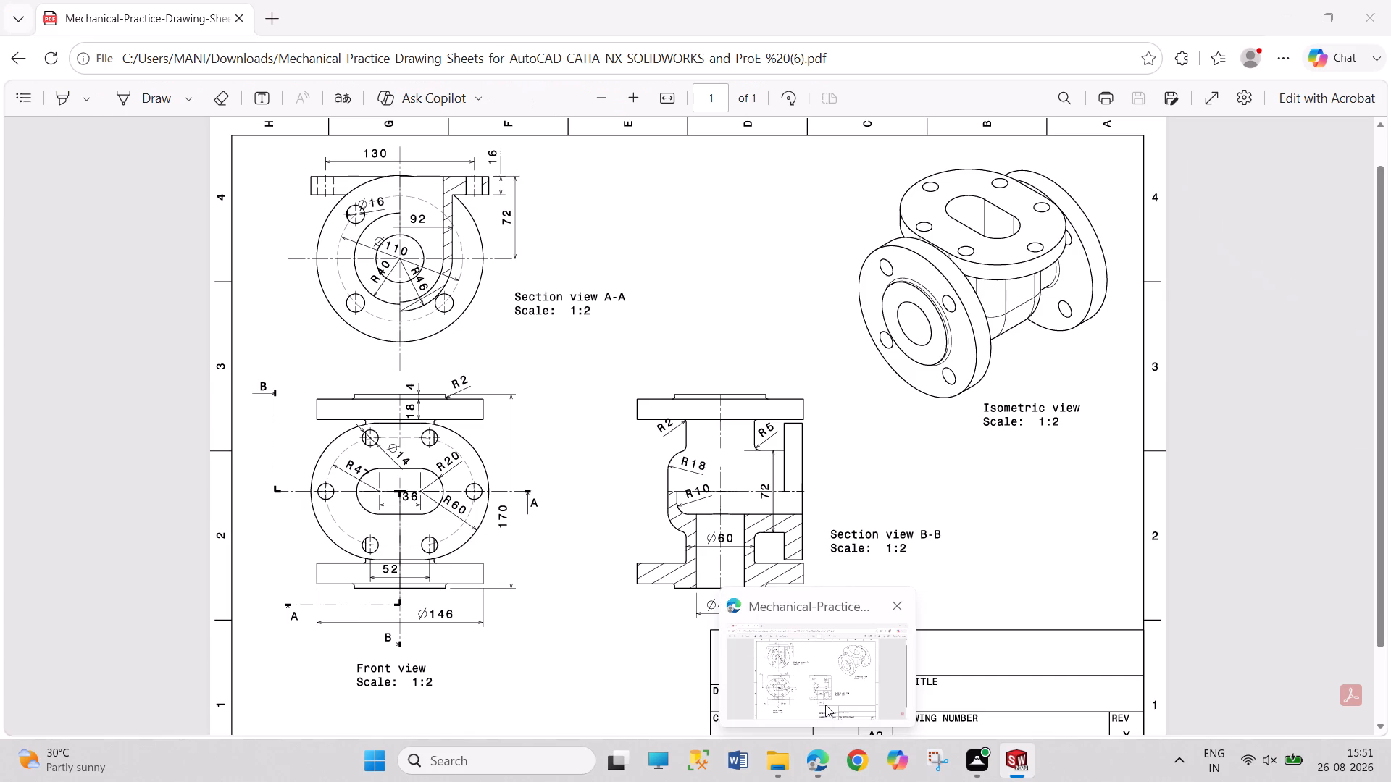
Check the PDF drawing, and on the mirrored flange's raised face sketch a concentric circle about 31 mm in diameter.
{"action": "left_click", "coordinate": [834, 686]}
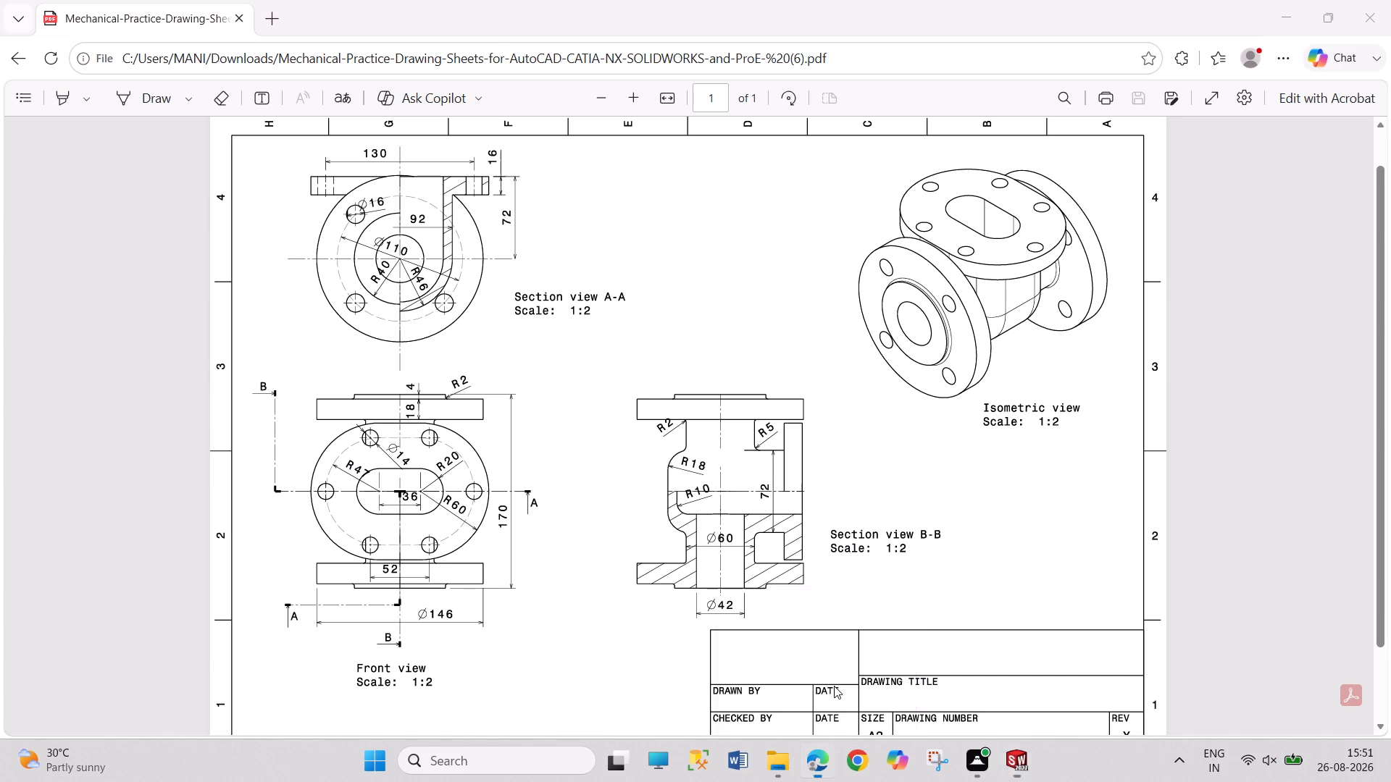
{"action": "left_click", "coordinate": [1010, 762]}
{"action": "left_click", "coordinate": [611, 447]}
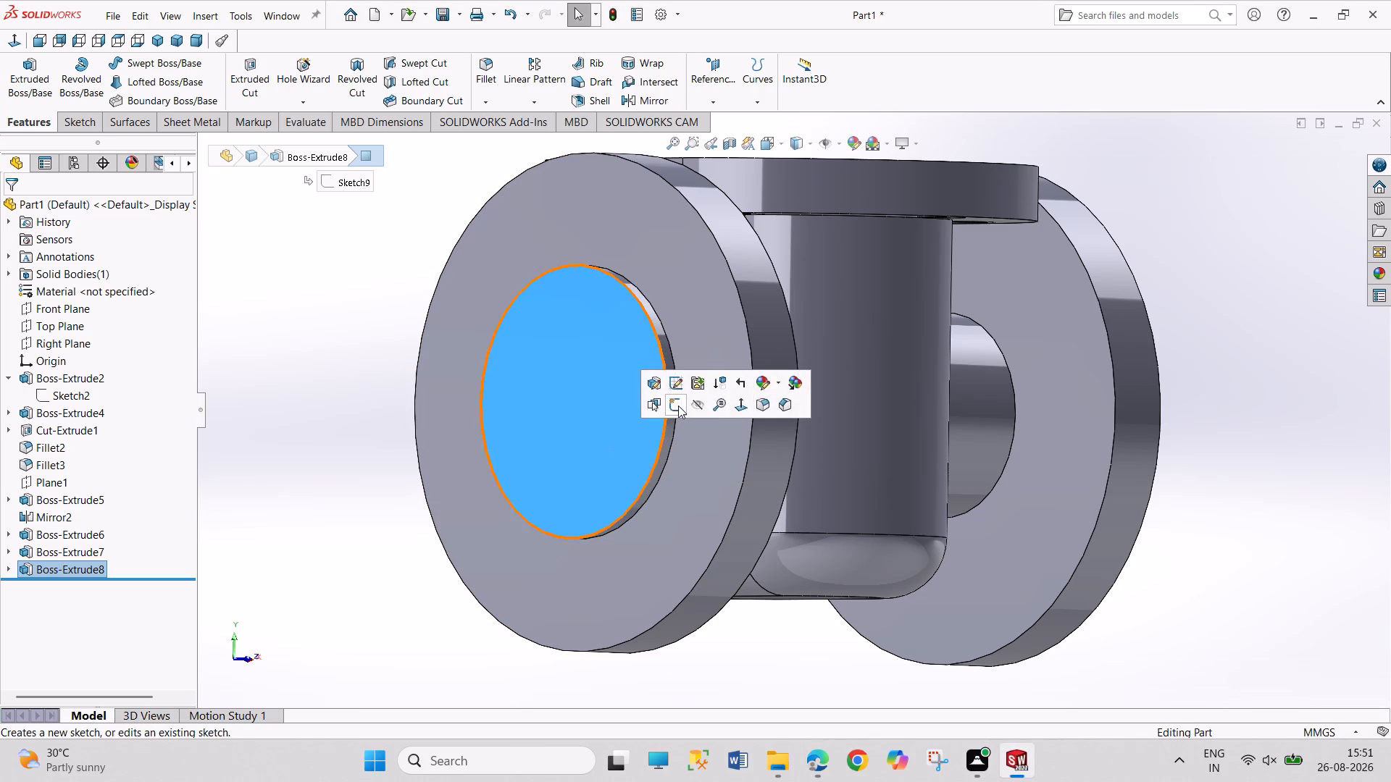
{"action": "left_click", "coordinate": [678, 406]}
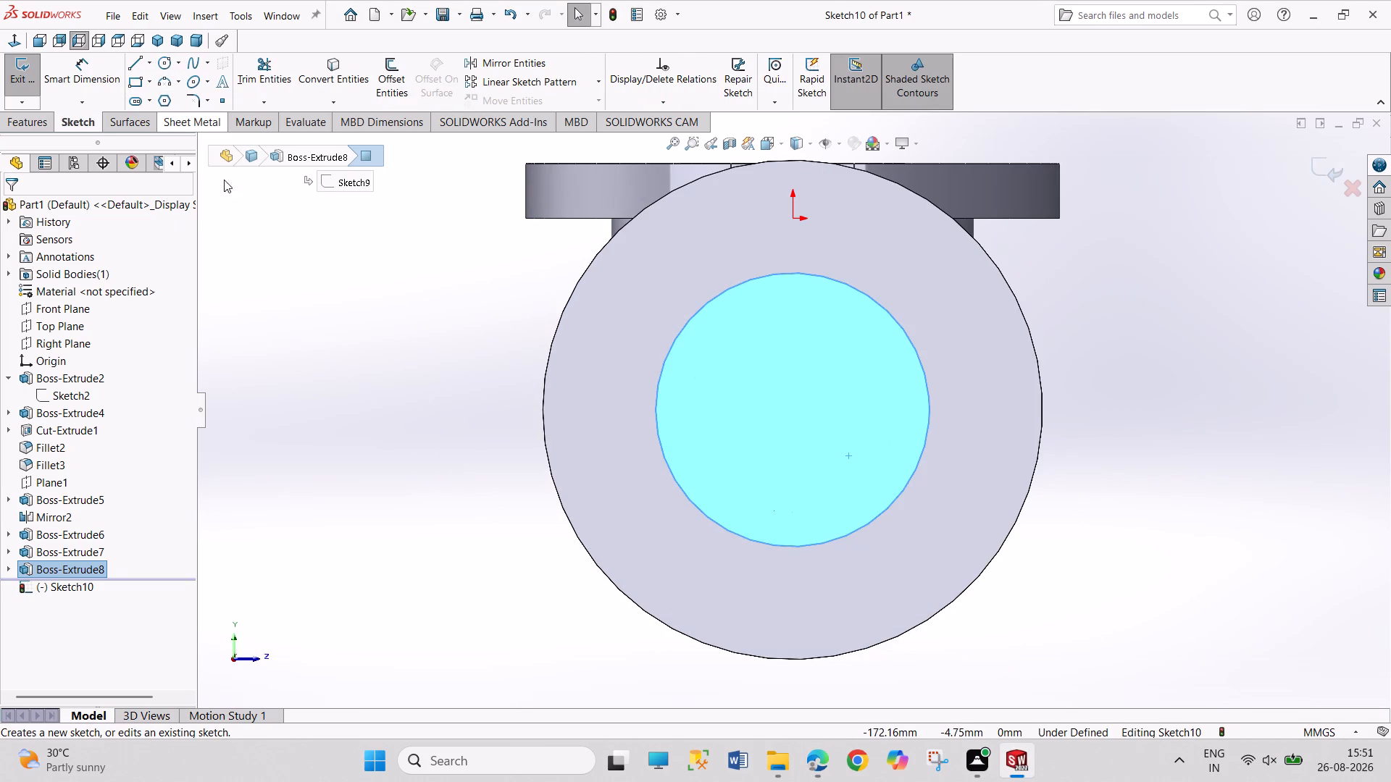
{"action": "left_click", "coordinate": [352, 281]}
{"action": "left_click", "coordinate": [158, 60]}
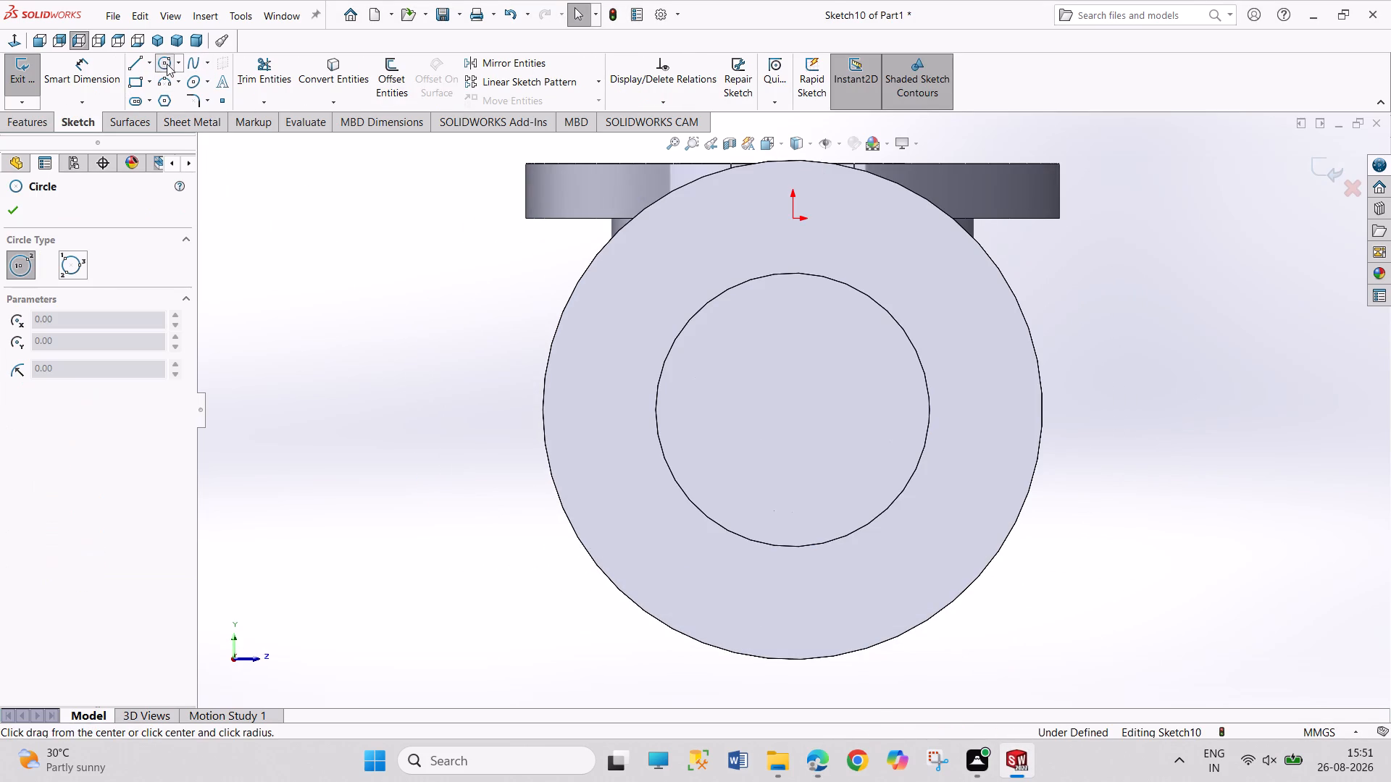
{"action": "left_click", "coordinate": [794, 411]}
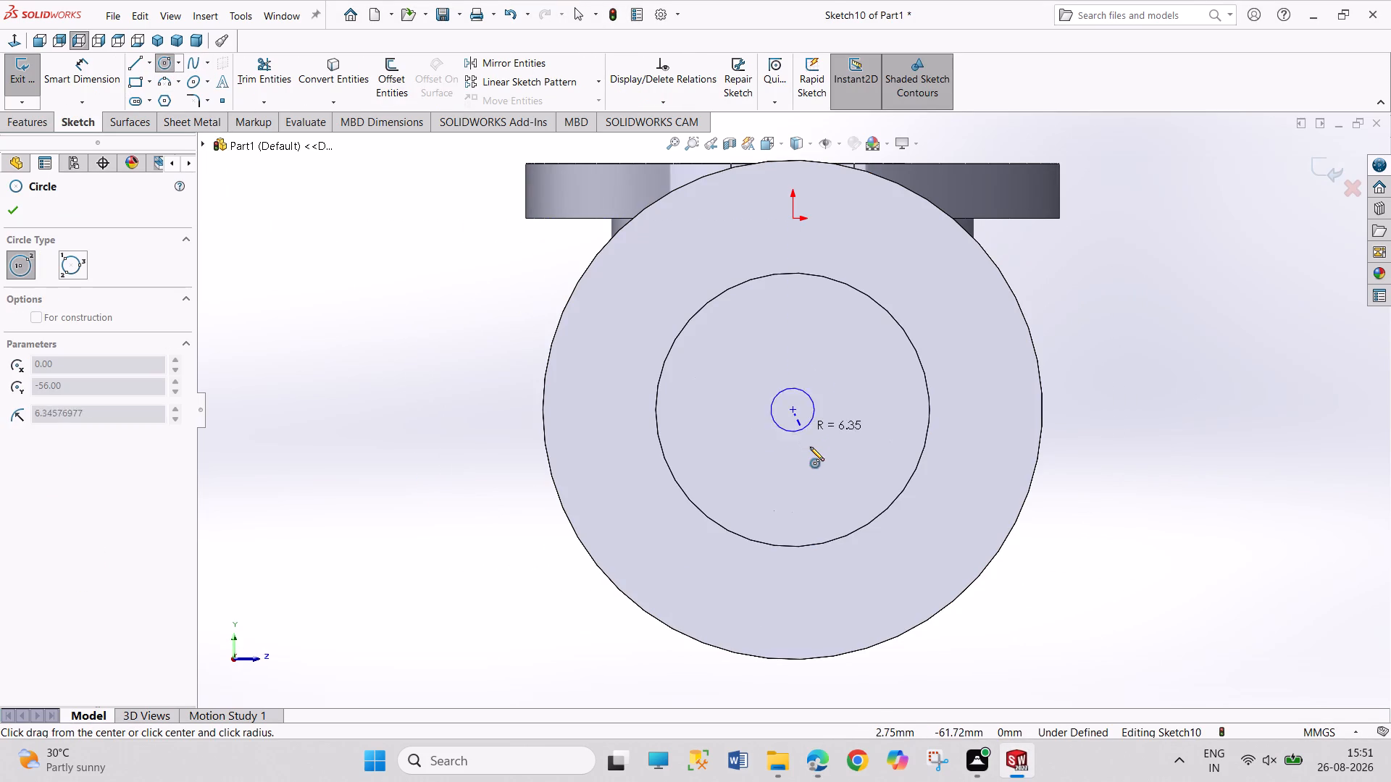
{"action": "left_click", "coordinate": [813, 458]}
Dimension the diameter of the circle on the raised face as 46 mm.
{"action": "right_click_drag", "start_coordinate": [1190, 358], "coordinate": [1165, 278]}
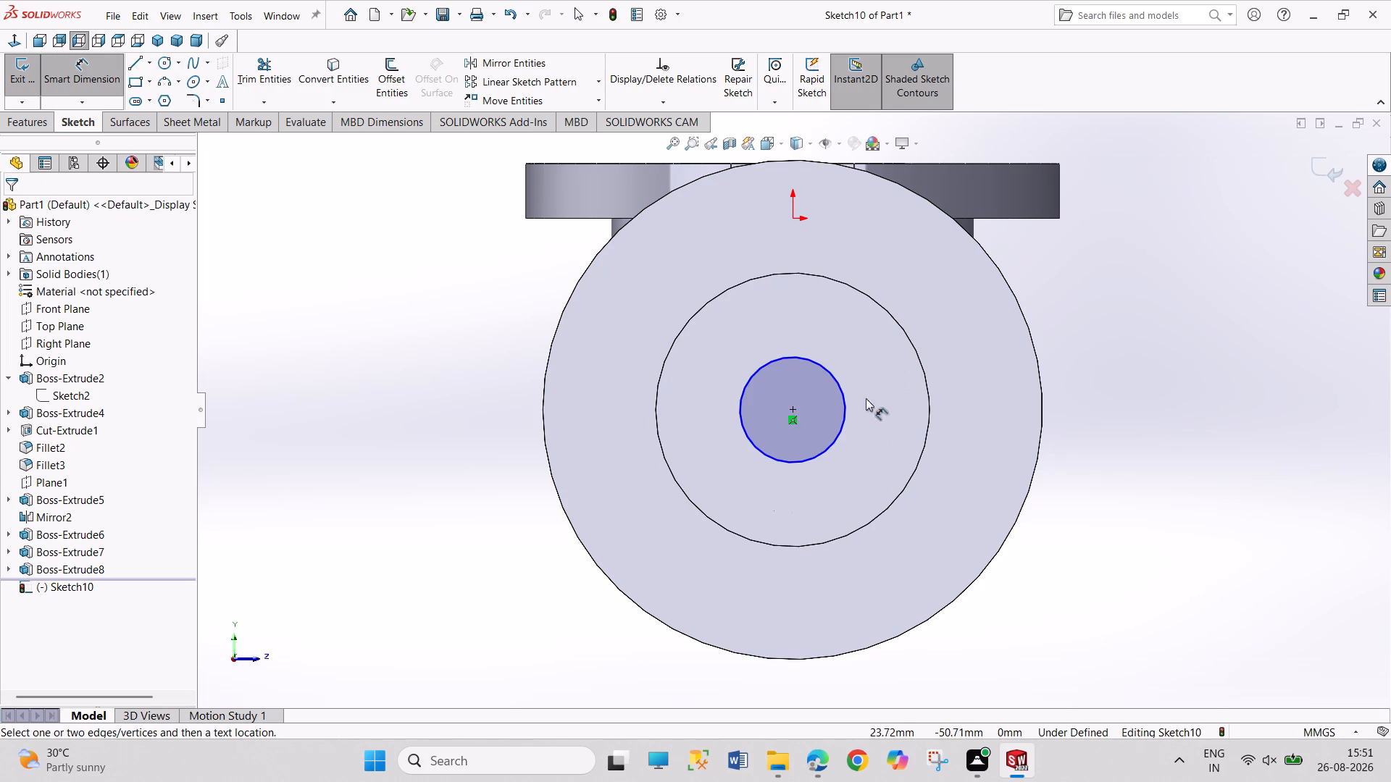
{"action": "left_click", "coordinate": [843, 408]}
{"action": "left_click", "coordinate": [1058, 292]}
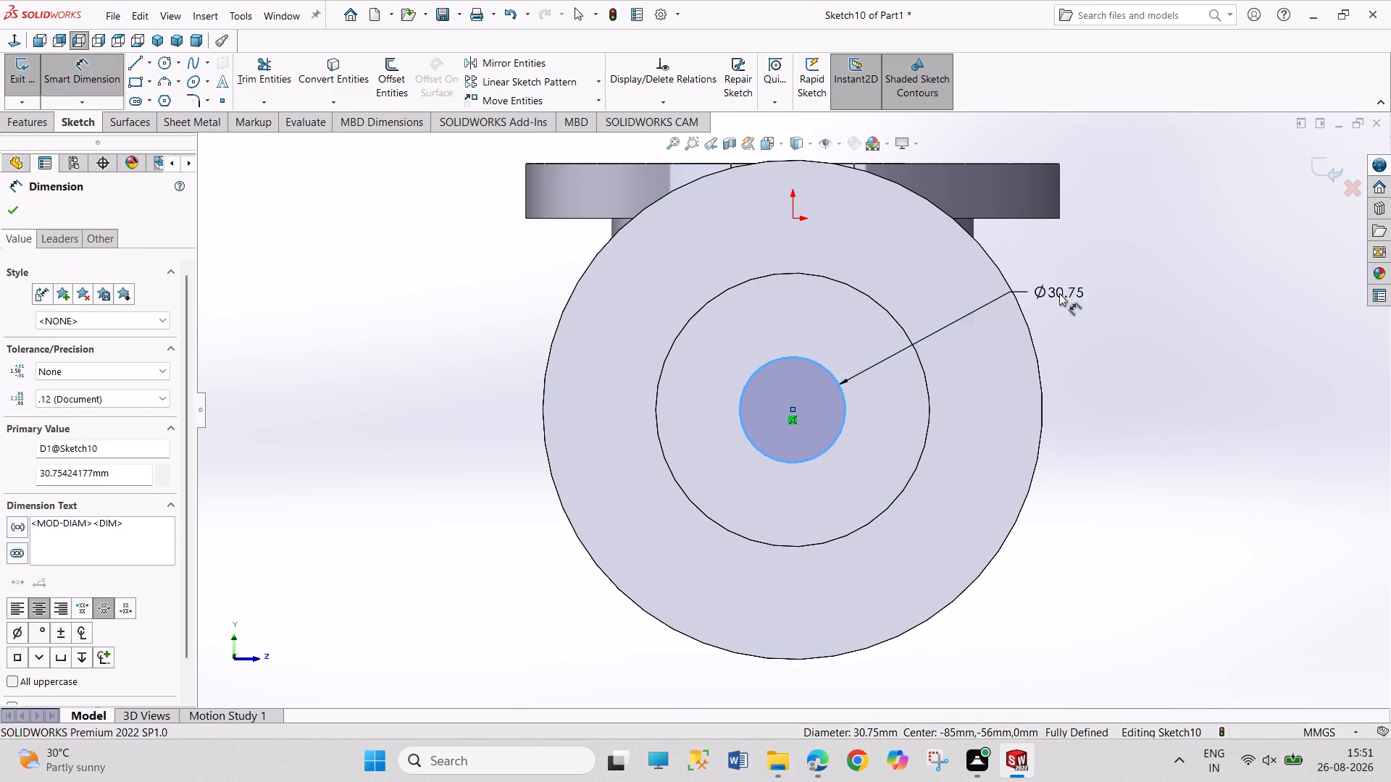
{"action": "type", "text": "46"}
{"action": "key", "text": "Return"}
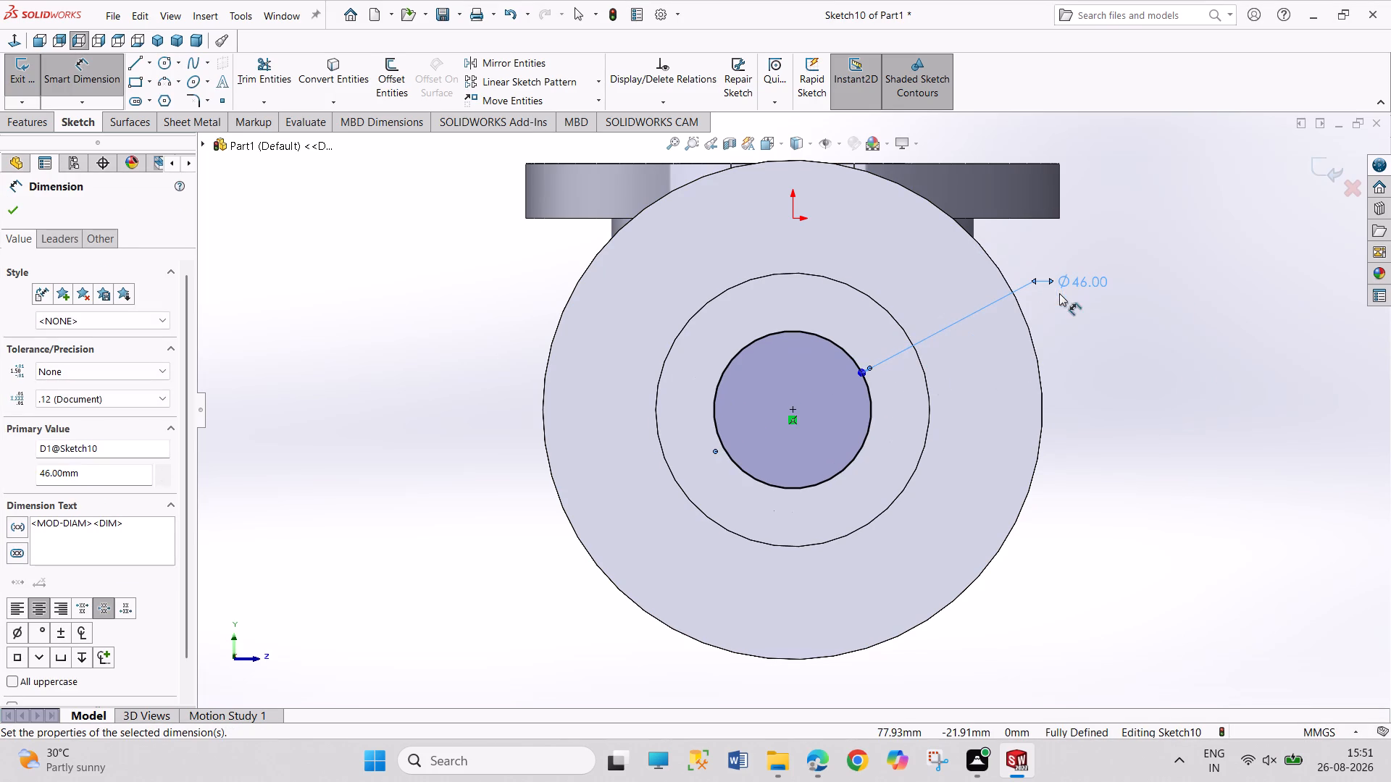
{"action": "right_click", "coordinate": [1203, 199]}
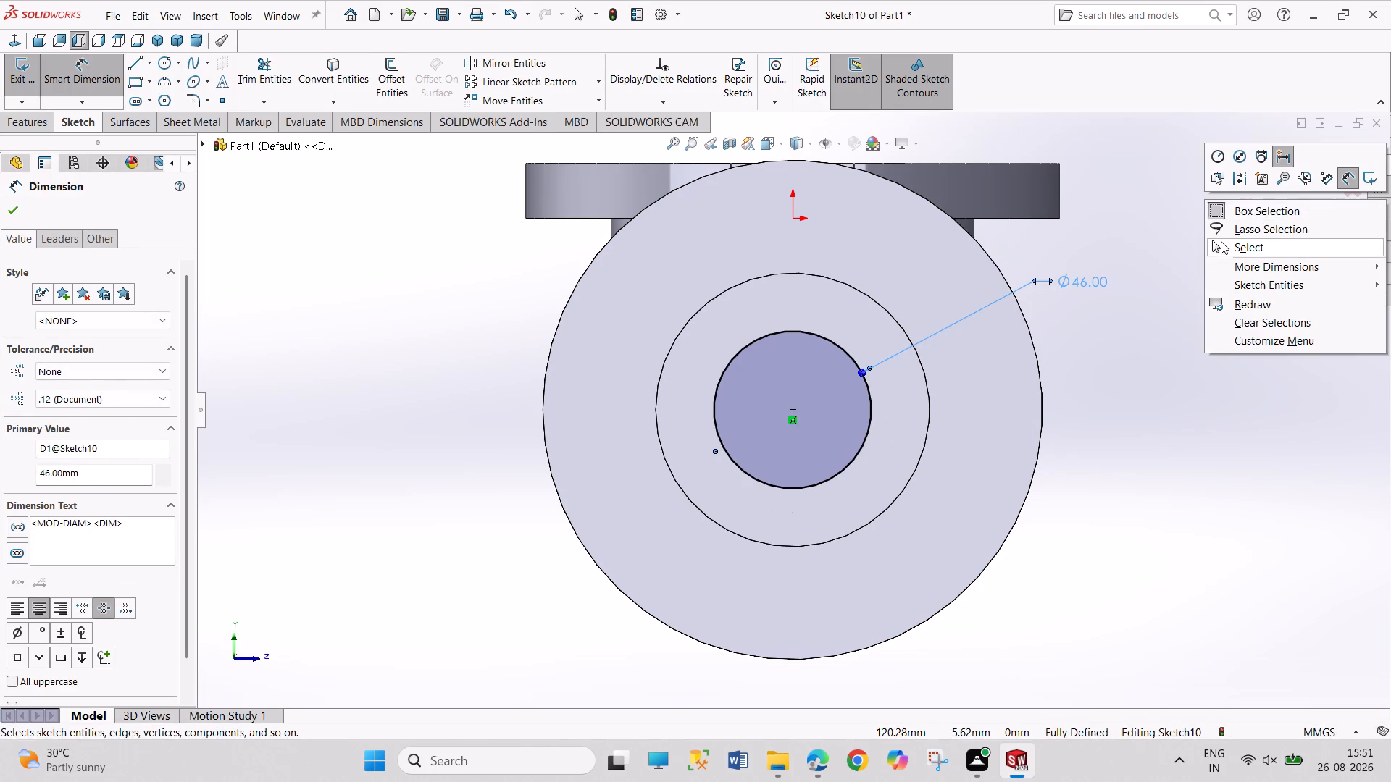
{"action": "left_click", "coordinate": [1221, 242]}
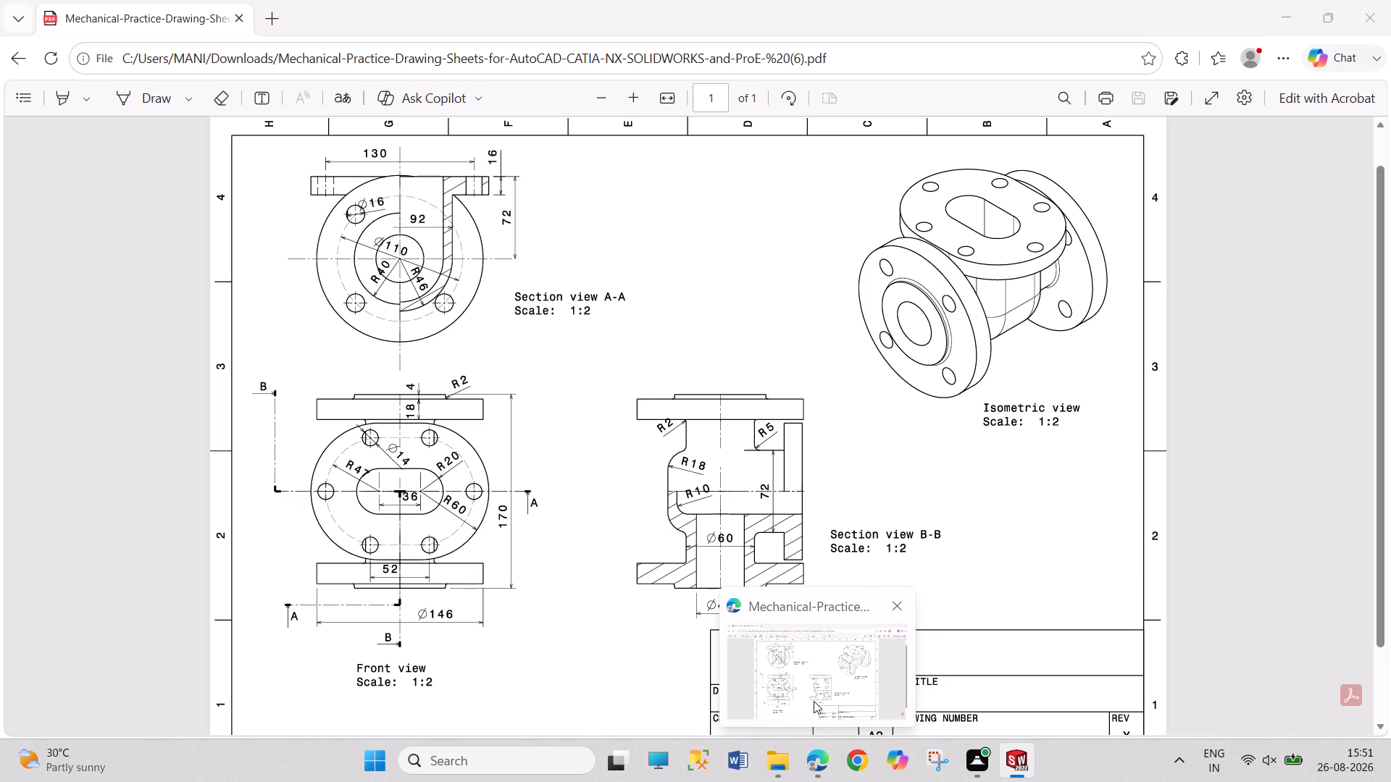
Cut-extrude the 46 mm circle as a 174 mm blind cut through the body and both side flanges.
{"action": "left_click", "coordinate": [24, 74]}
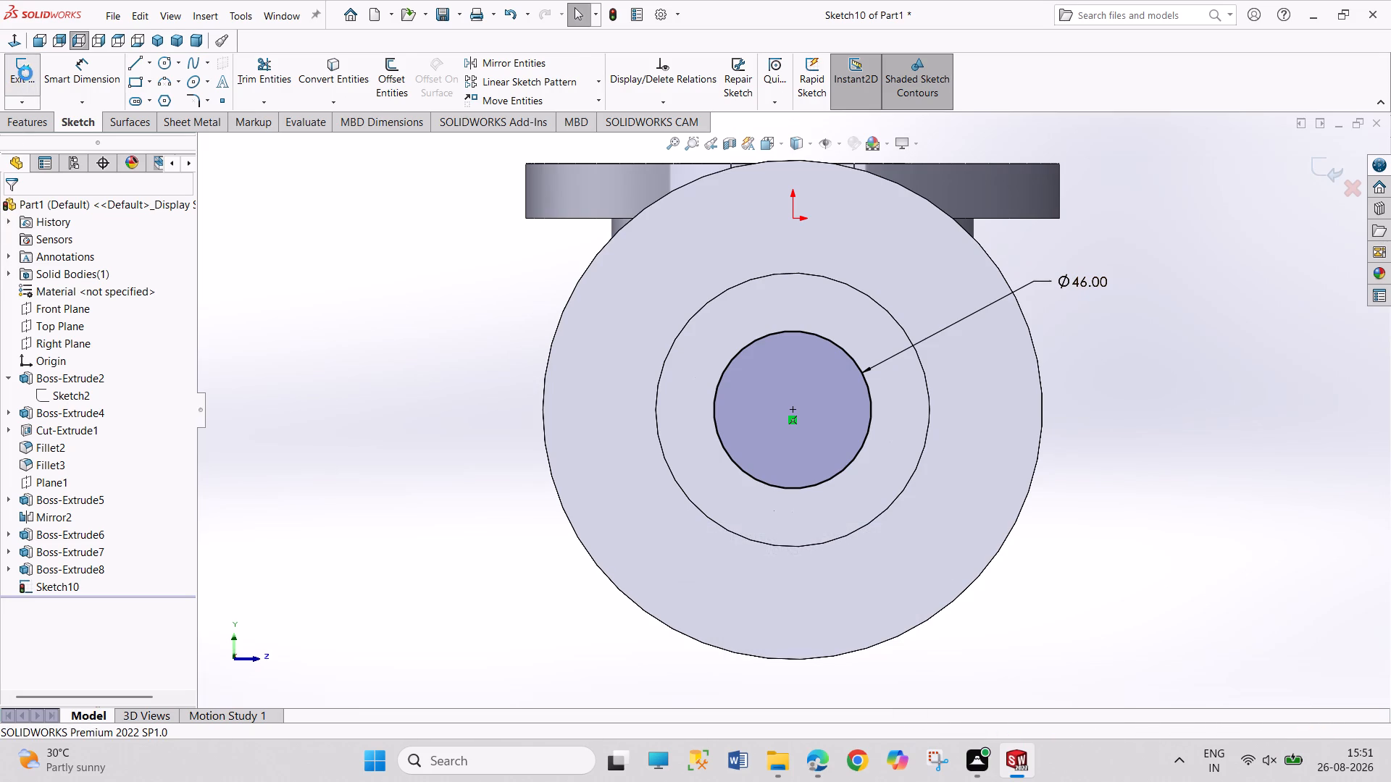
{"action": "left_click", "coordinate": [259, 85]}
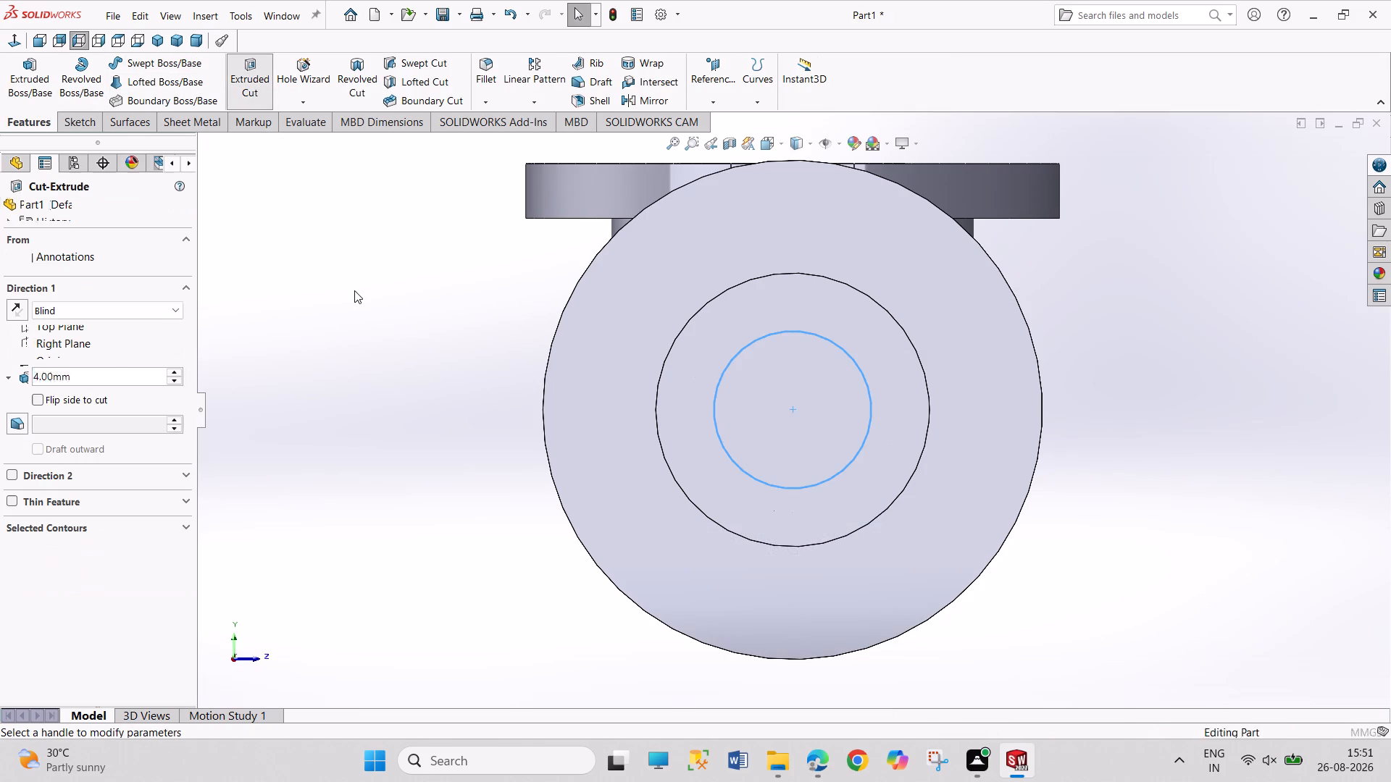
{"action": "middle_click_drag", "start_coordinate": [340, 300], "coordinate": [224, 308]}
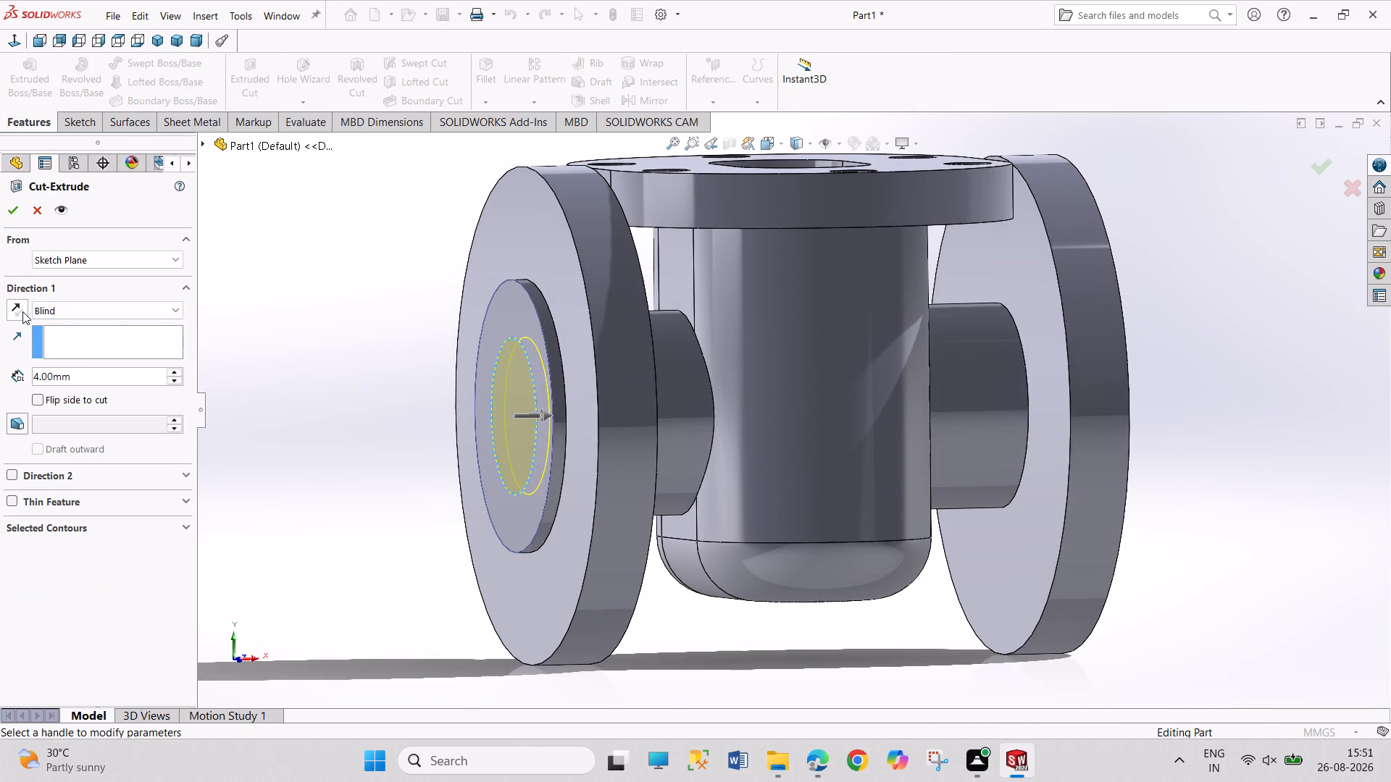
{"action": "triple_click", "coordinate": [177, 369]}
{"action": "left_click", "coordinate": [177, 369]}
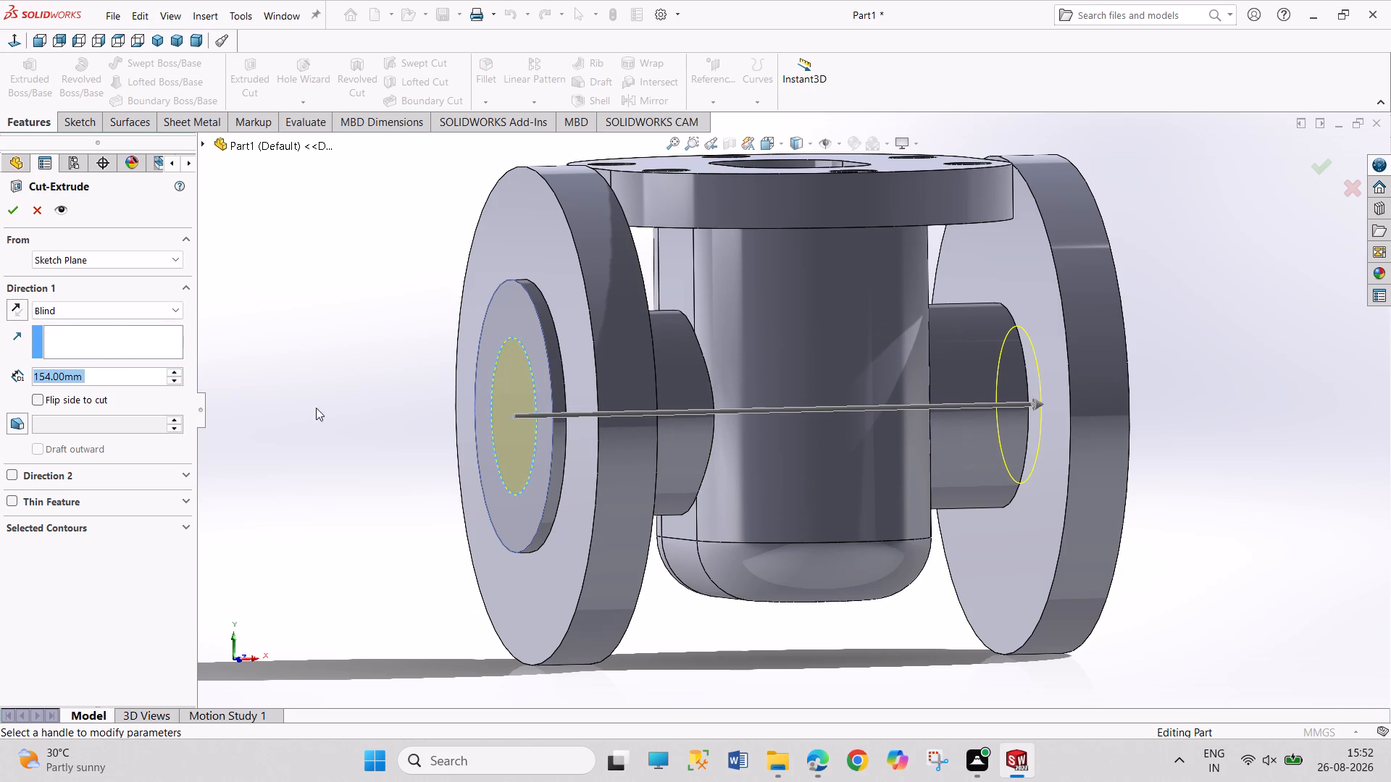
{"action": "middle_click_drag", "start_coordinate": [299, 411], "coordinate": [252, 408]}
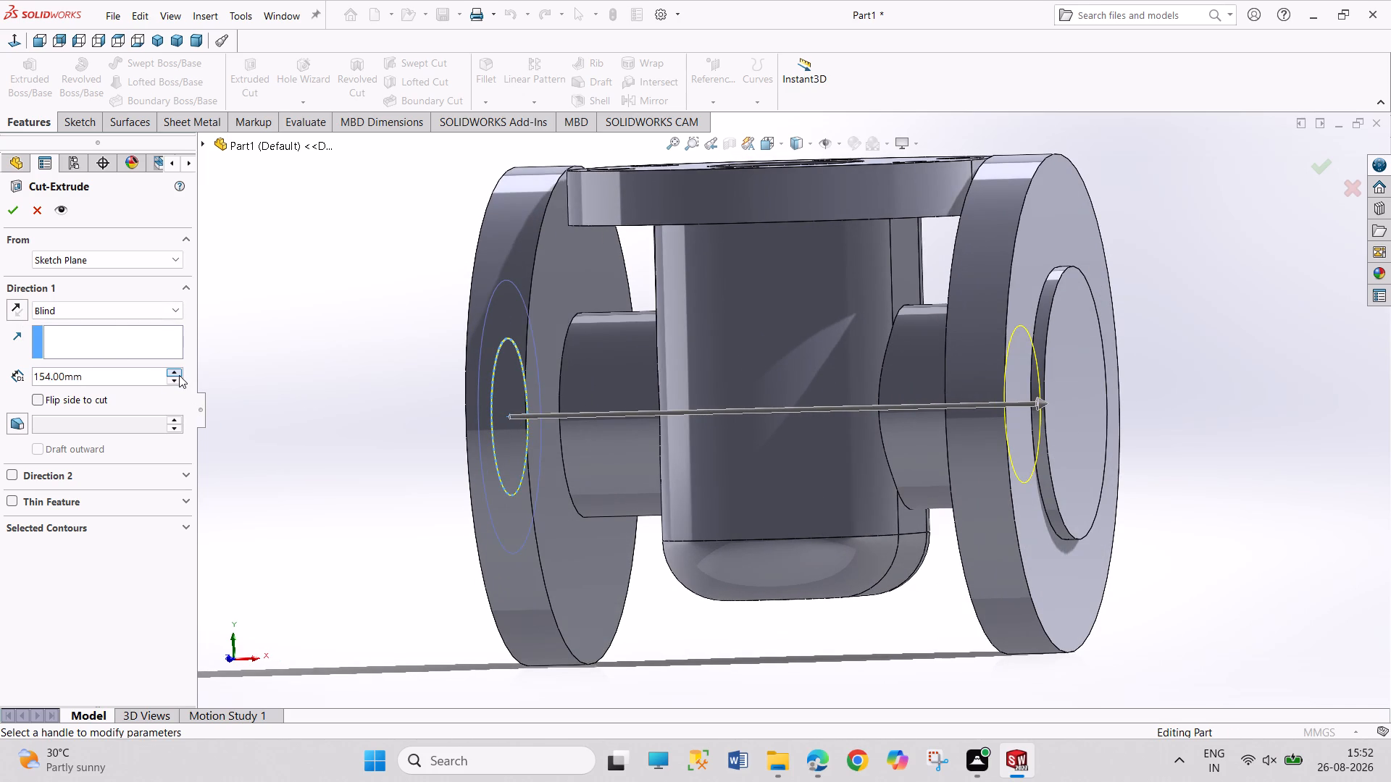
{"action": "left_click", "coordinate": [179, 375]}
{"action": "left_click", "coordinate": [179, 375]}
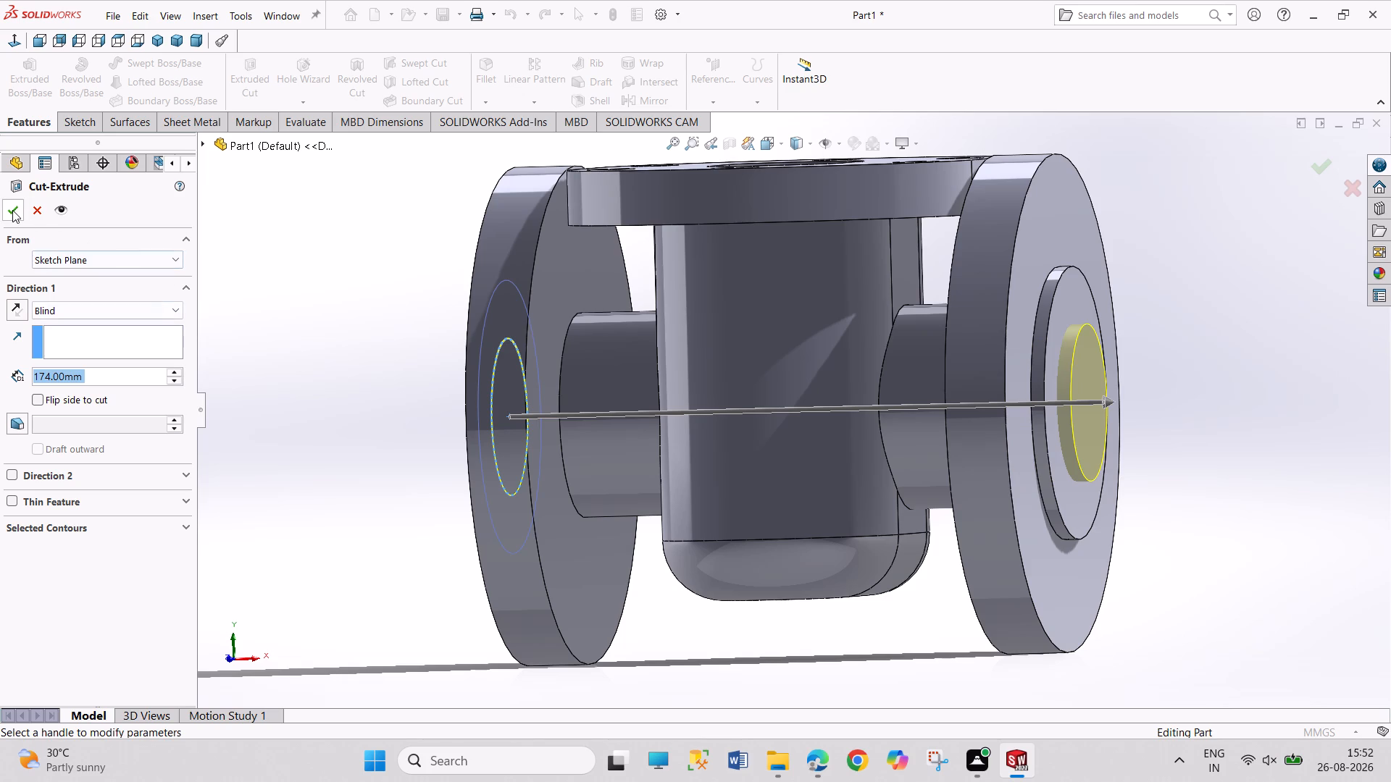
{"action": "left_click", "coordinate": [12, 210]}
Fillet the outer base edges of the raised faces on both side flanges with a 2 mm radius.
{"action": "middle_click_drag", "start_coordinate": [305, 352], "coordinate": [359, 386]}
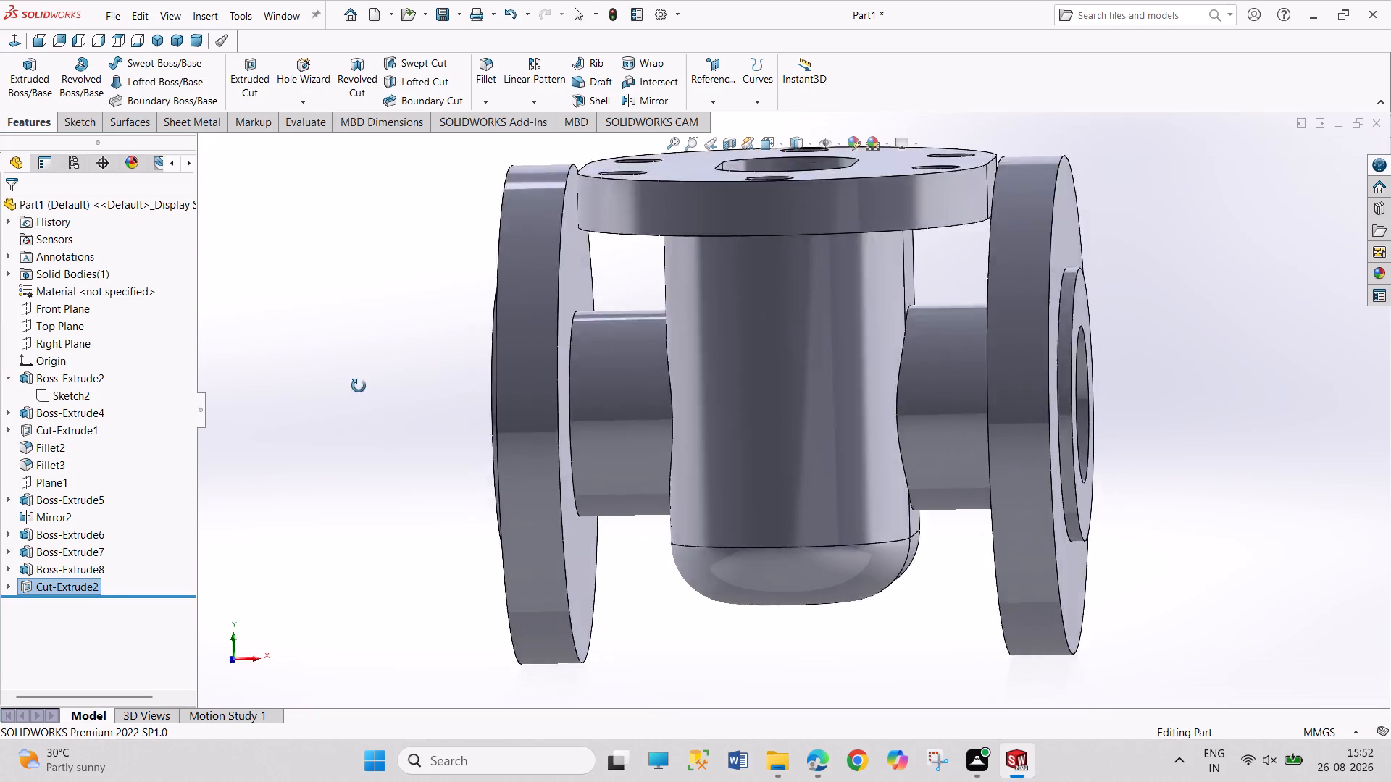
{"action": "middle_click_drag", "start_coordinate": [359, 386], "coordinate": [414, 424]}
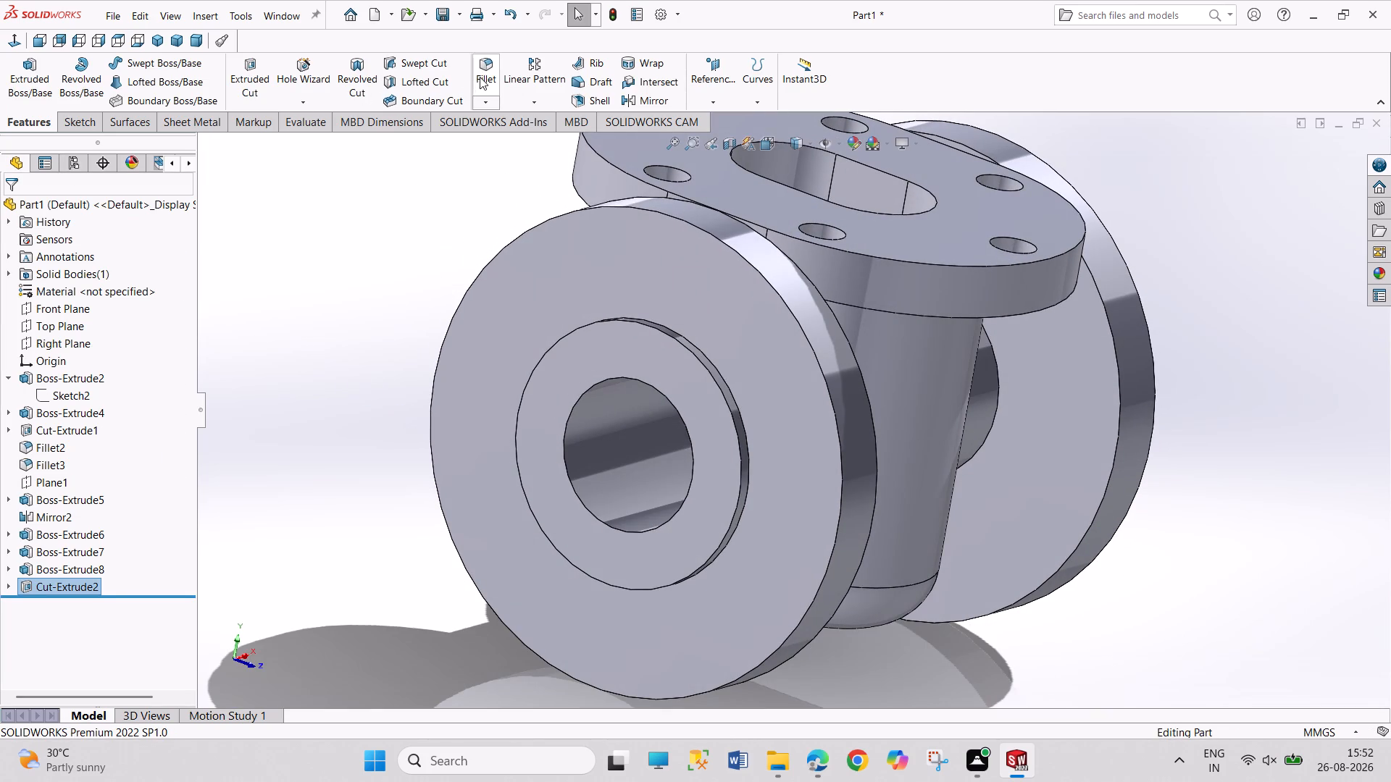
{"action": "left_click", "coordinate": [477, 77]}
{"action": "left_click", "coordinate": [674, 332]}
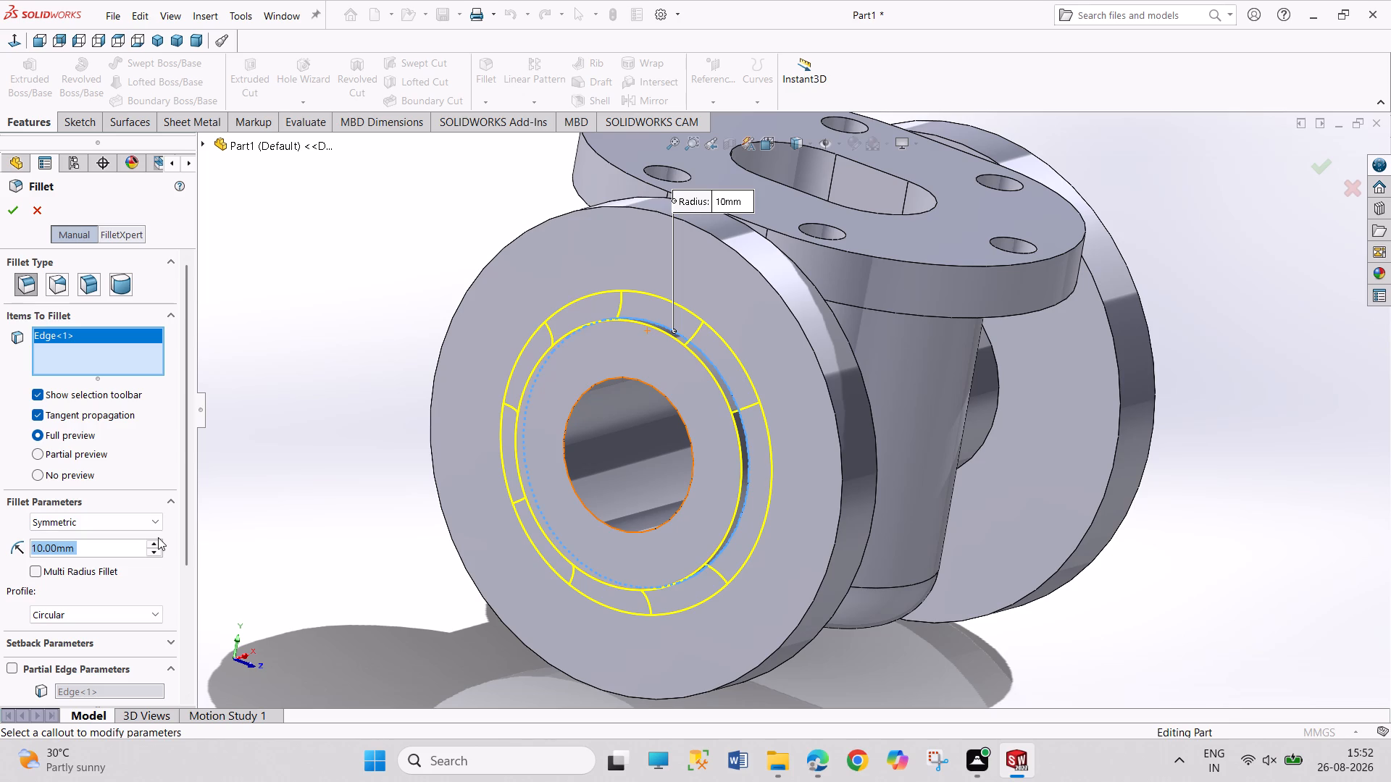
{"action": "key", "text": "2"}
{"action": "key", "text": "Return"}
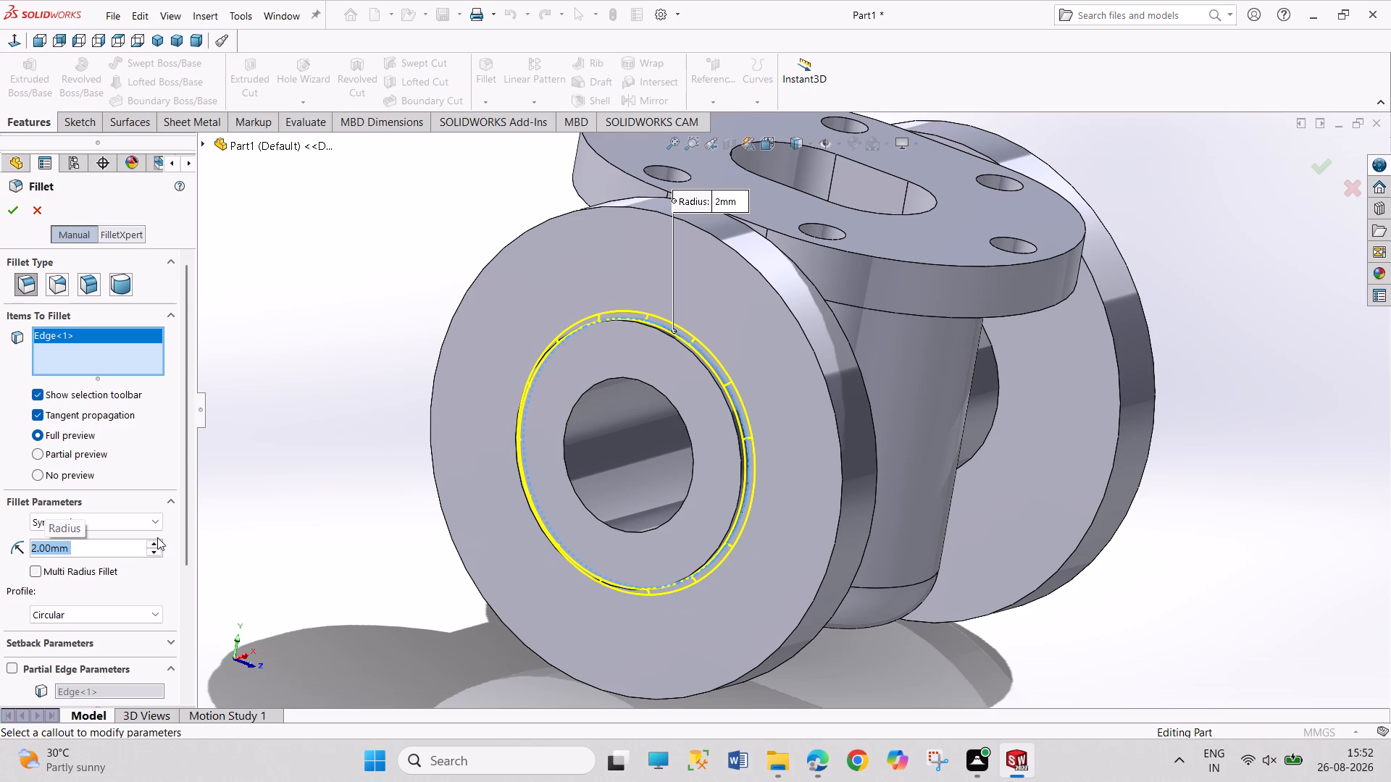
{"action": "middle_click_drag", "start_coordinate": [1182, 521], "coordinate": [1104, 521]}
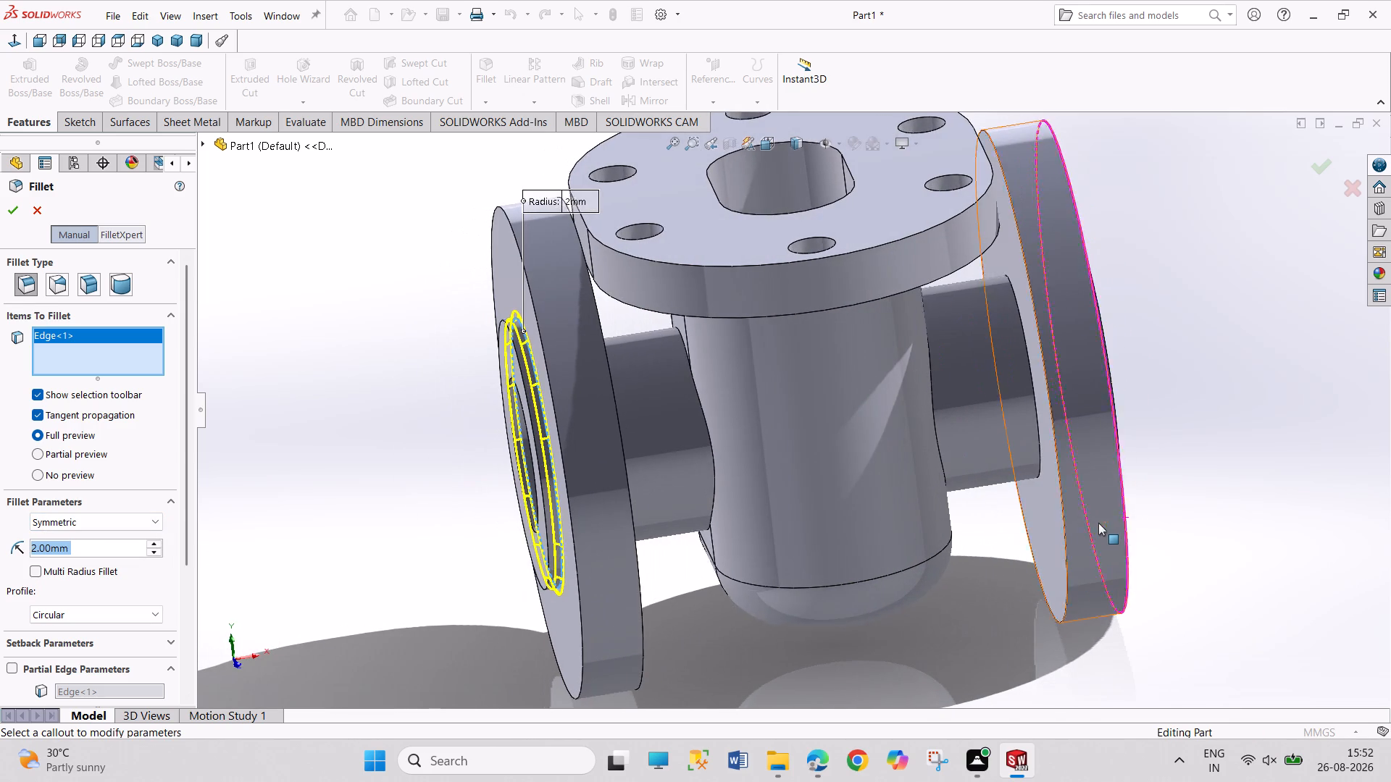
{"action": "middle_click_drag", "start_coordinate": [1178, 517], "coordinate": [1121, 520]}
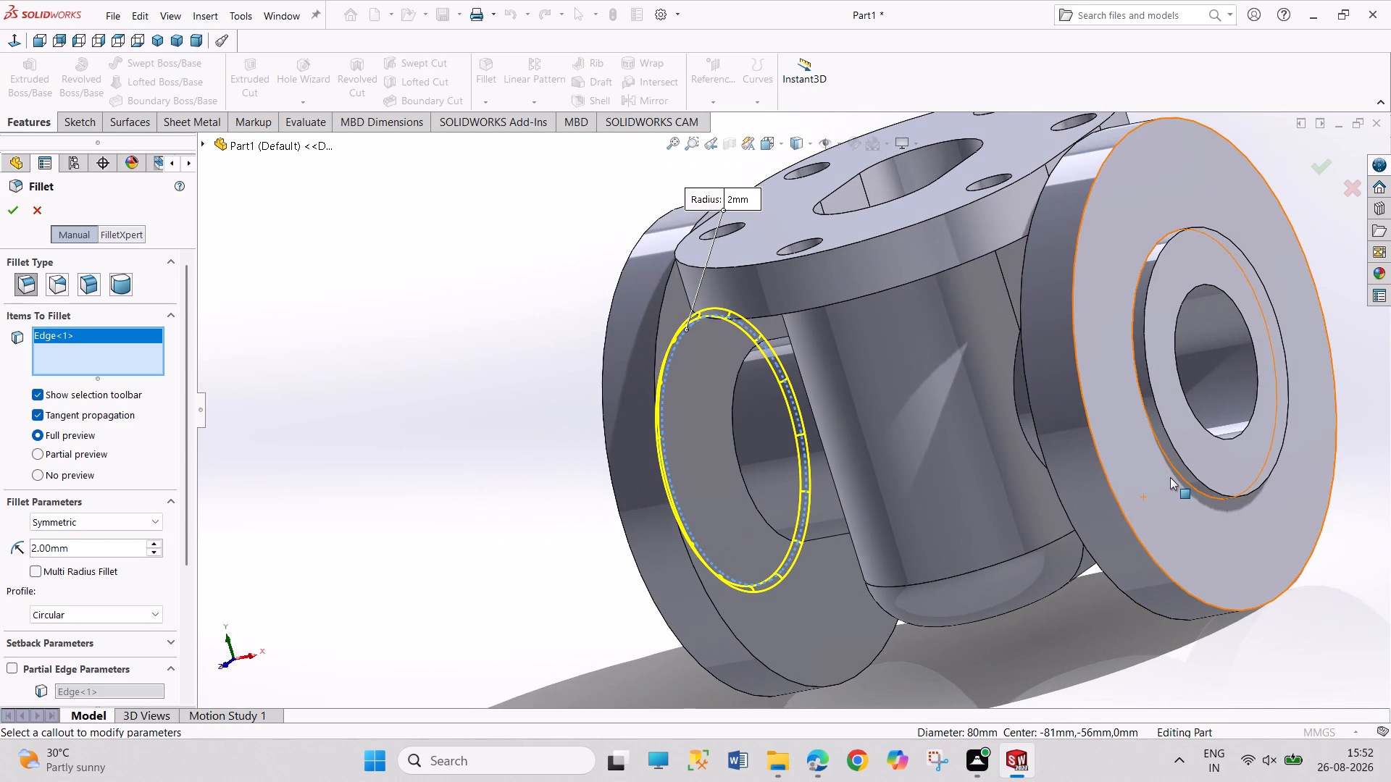
{"action": "left_click", "coordinate": [1177, 476]}
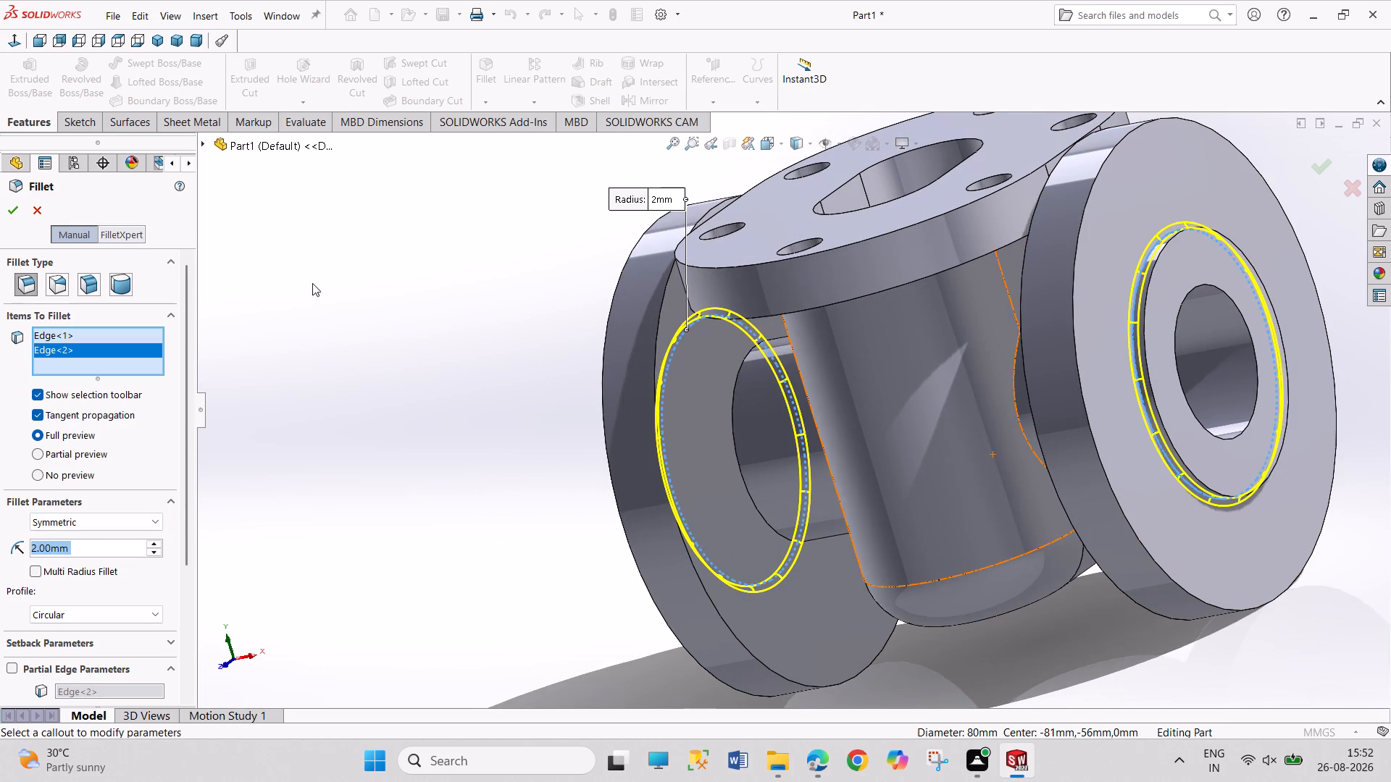
{"action": "left_click", "coordinate": [20, 214]}
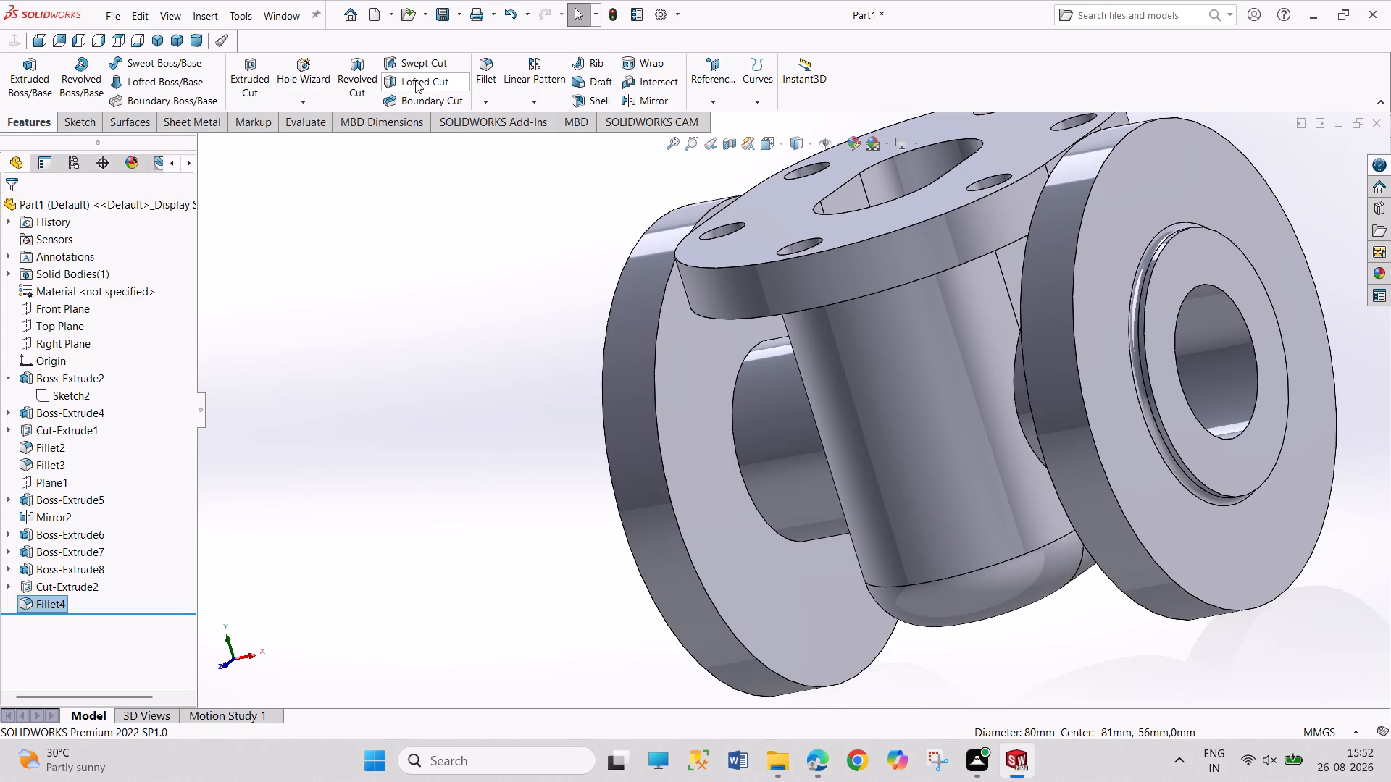
Fillet the edges where the two 60 mm necks meet the inner flange faces with a 2 mm radius.
{"action": "left_click", "coordinate": [474, 73]}
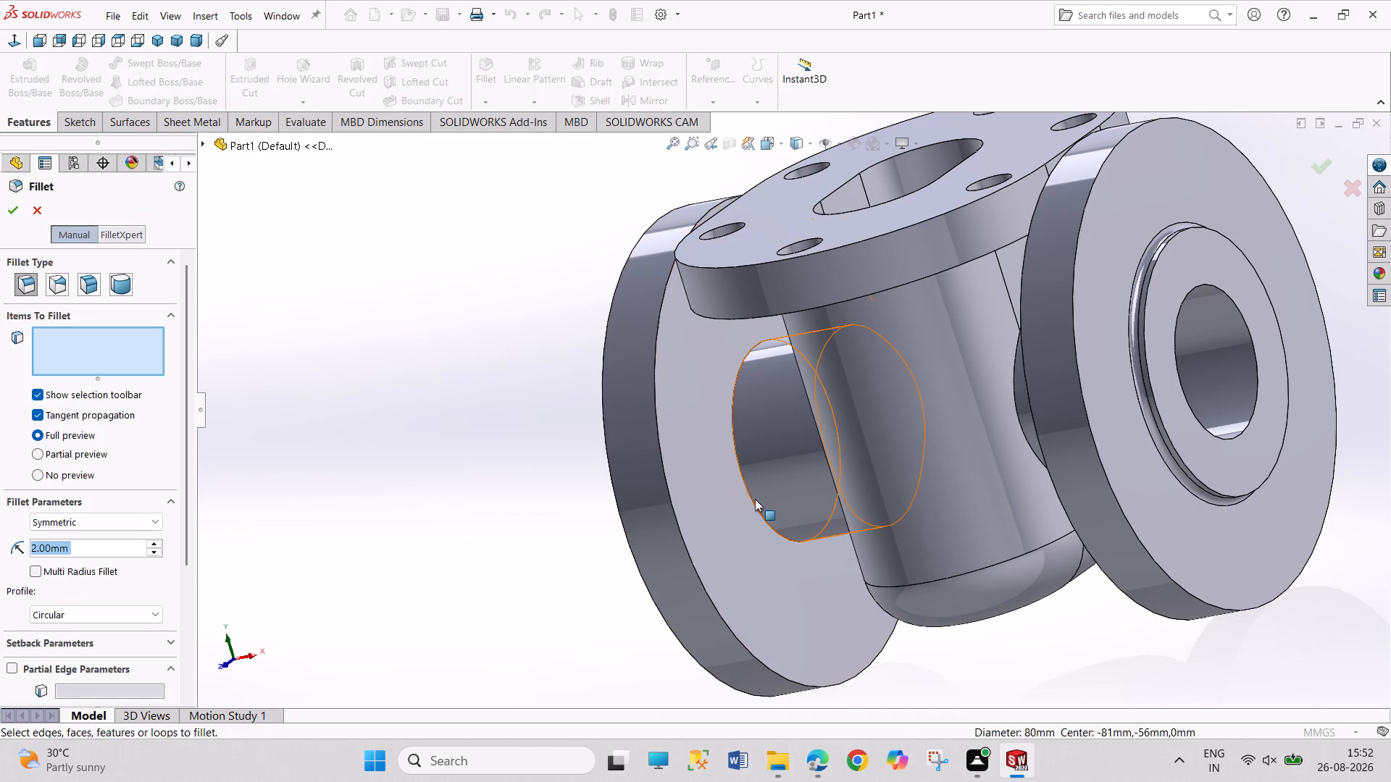
{"action": "left_click", "coordinate": [752, 505]}
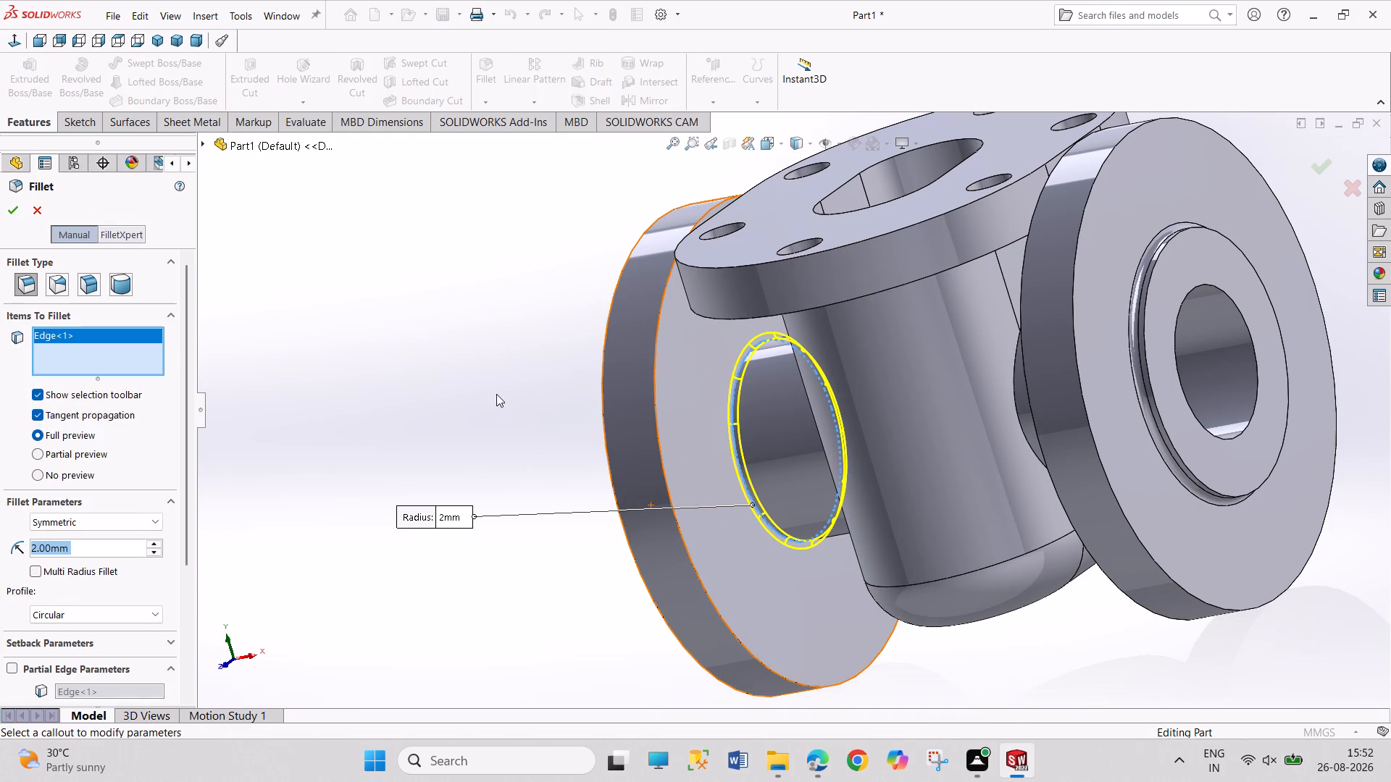
{"action": "middle_click_drag", "start_coordinate": [497, 395], "coordinate": [620, 451]}
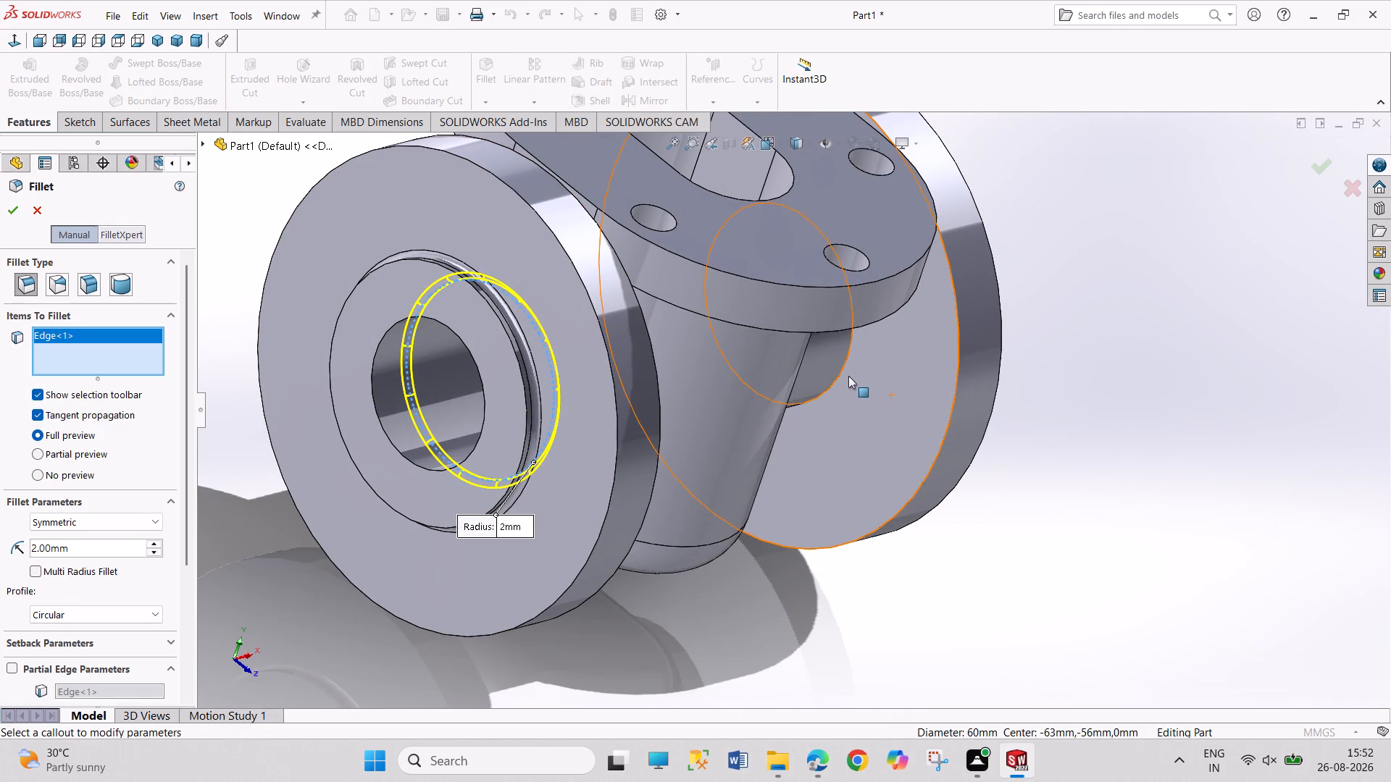
{"action": "left_click", "coordinate": [843, 369]}
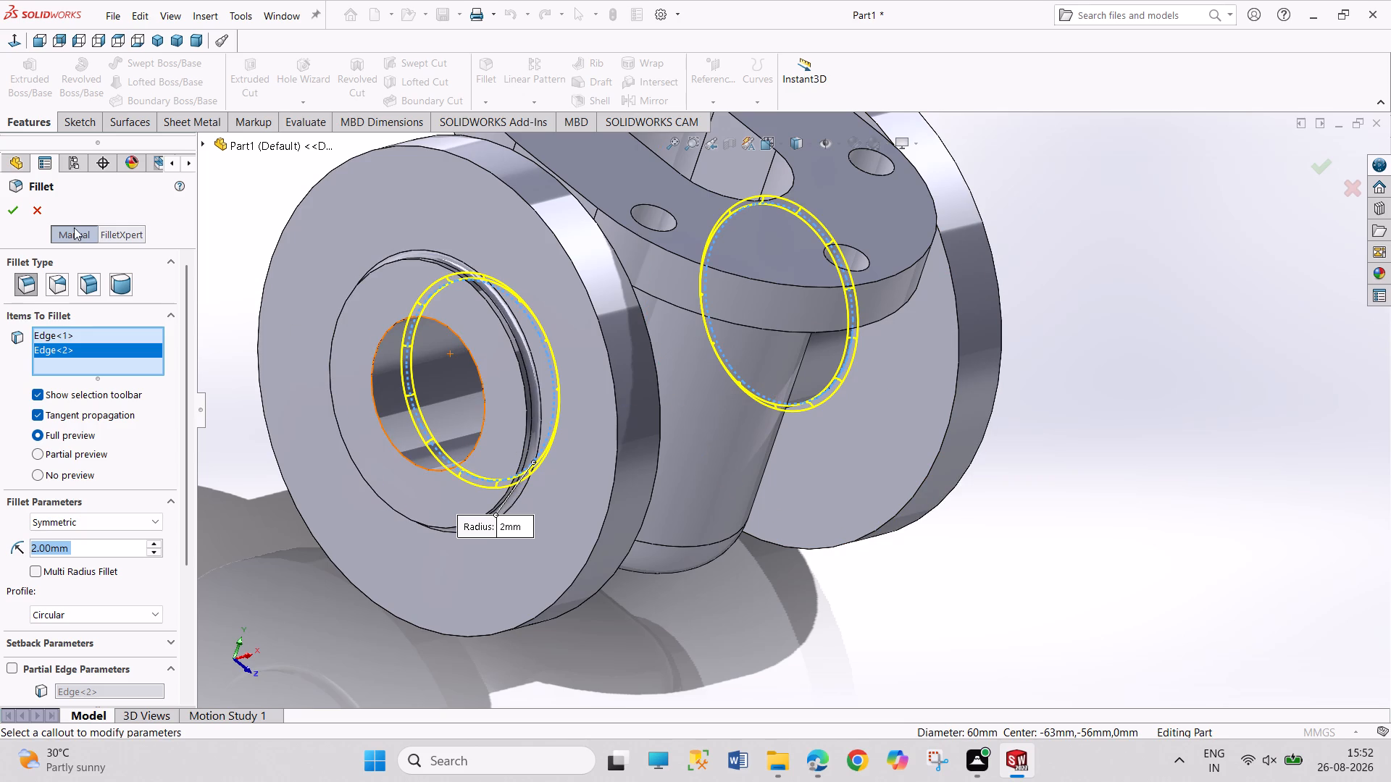
{"action": "left_click", "coordinate": [9, 209]}
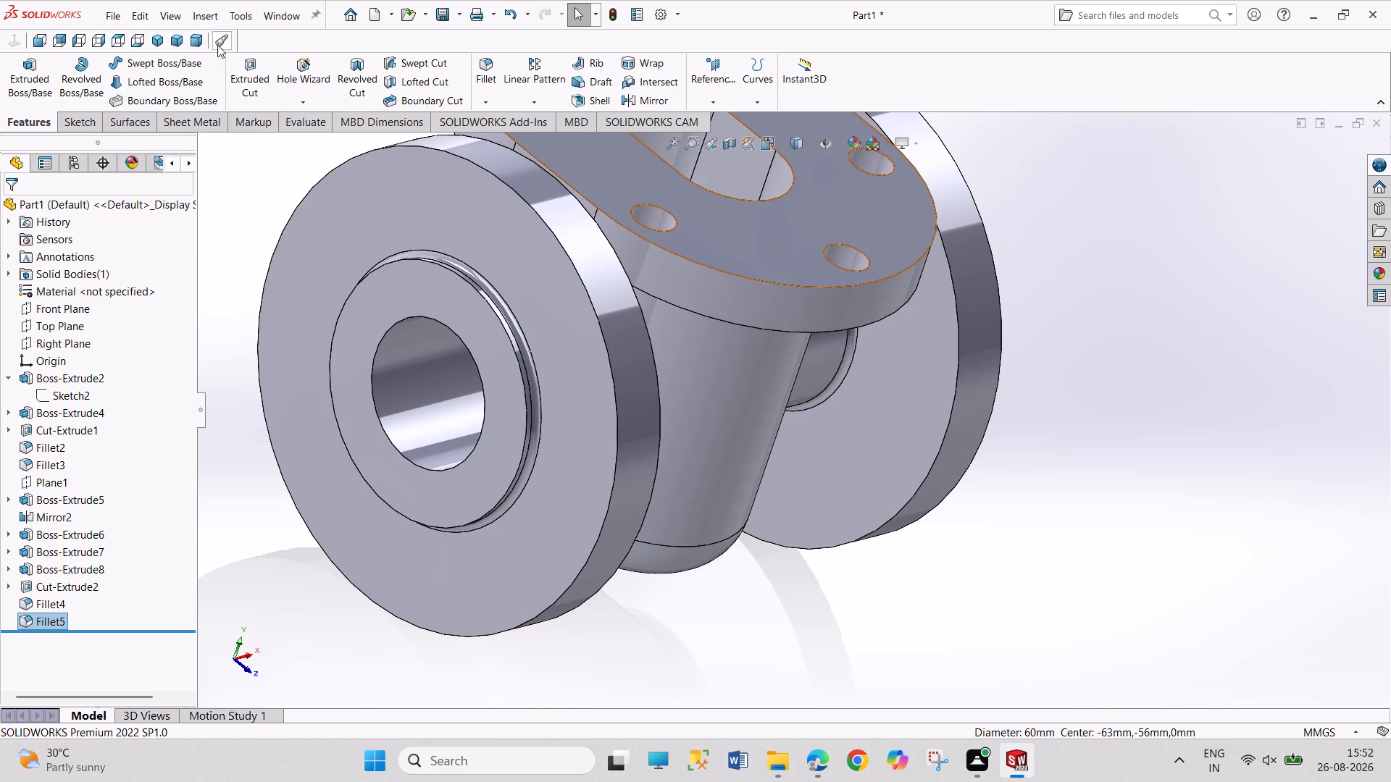
Check the PDF drawing, and on the original side flange's outer face sketch two opposite hole circles about 14 and 18 mm in diameter.
{"action": "left_click", "coordinate": [156, 38]}
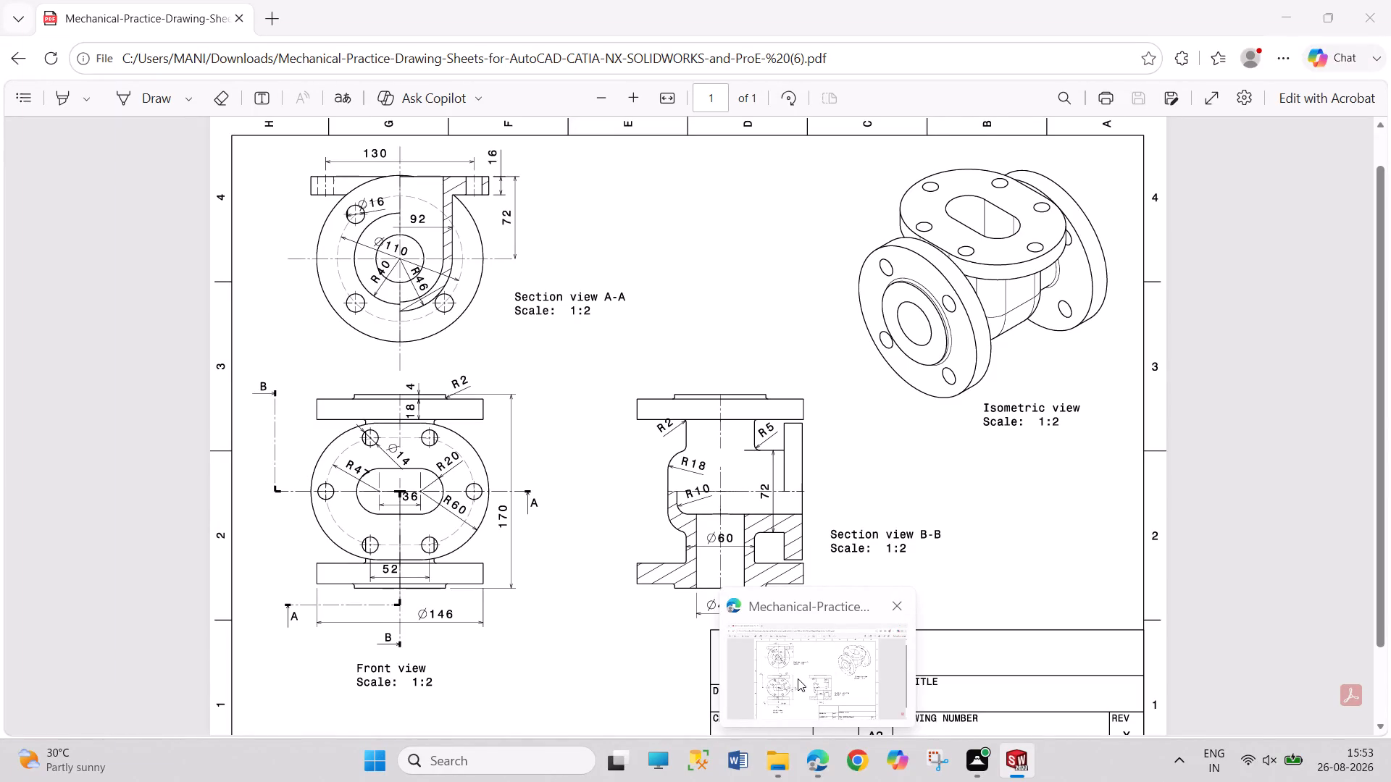
{"action": "left_click", "coordinate": [959, 537]}
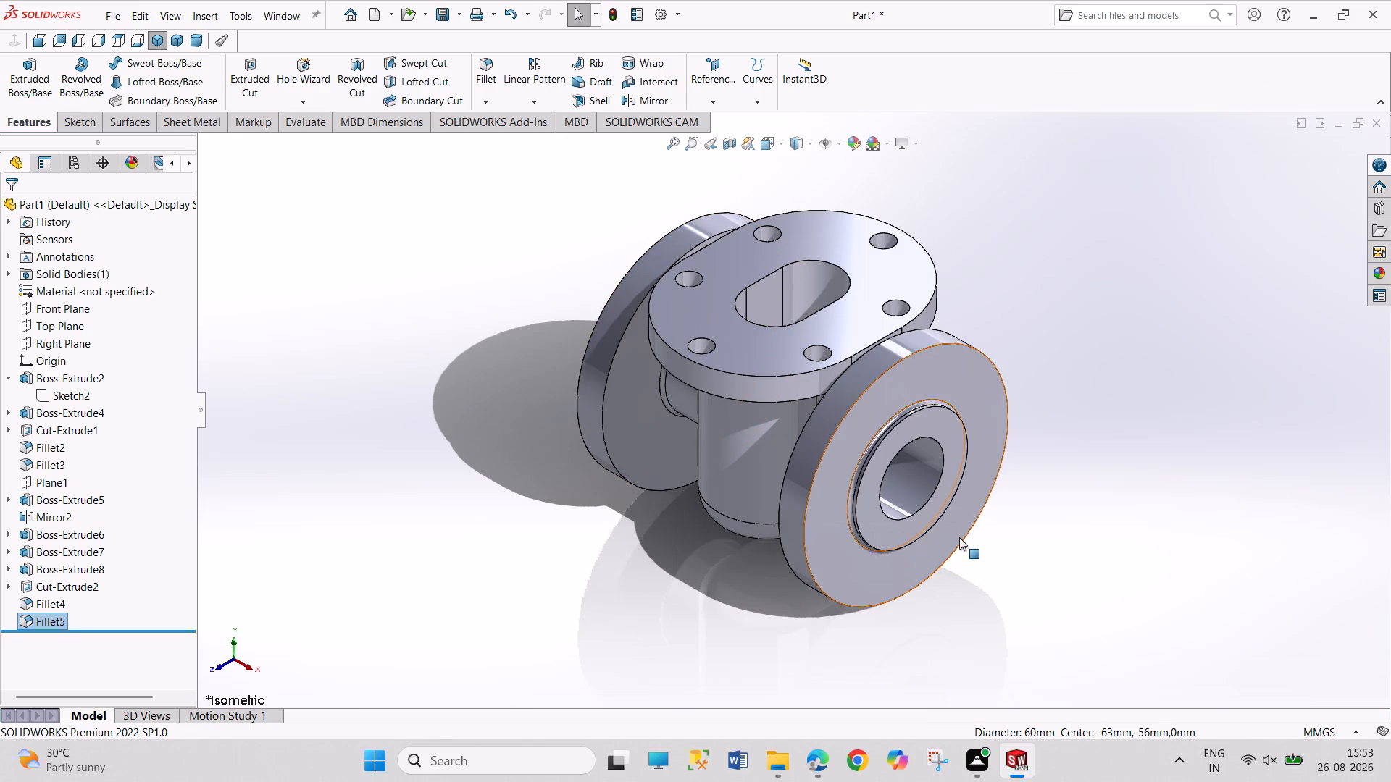
{"action": "left_click", "coordinate": [1020, 502]}
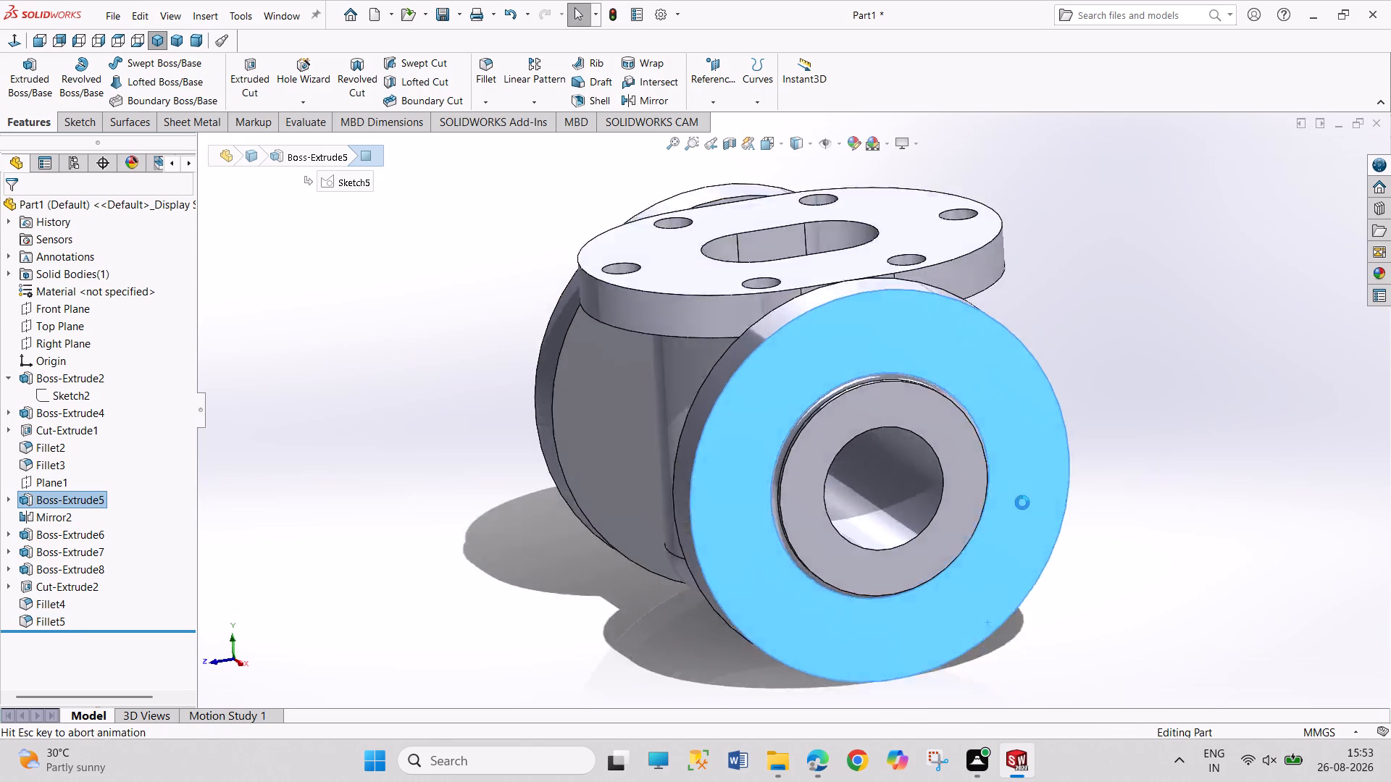
{"action": "left_click", "coordinate": [1103, 553]}
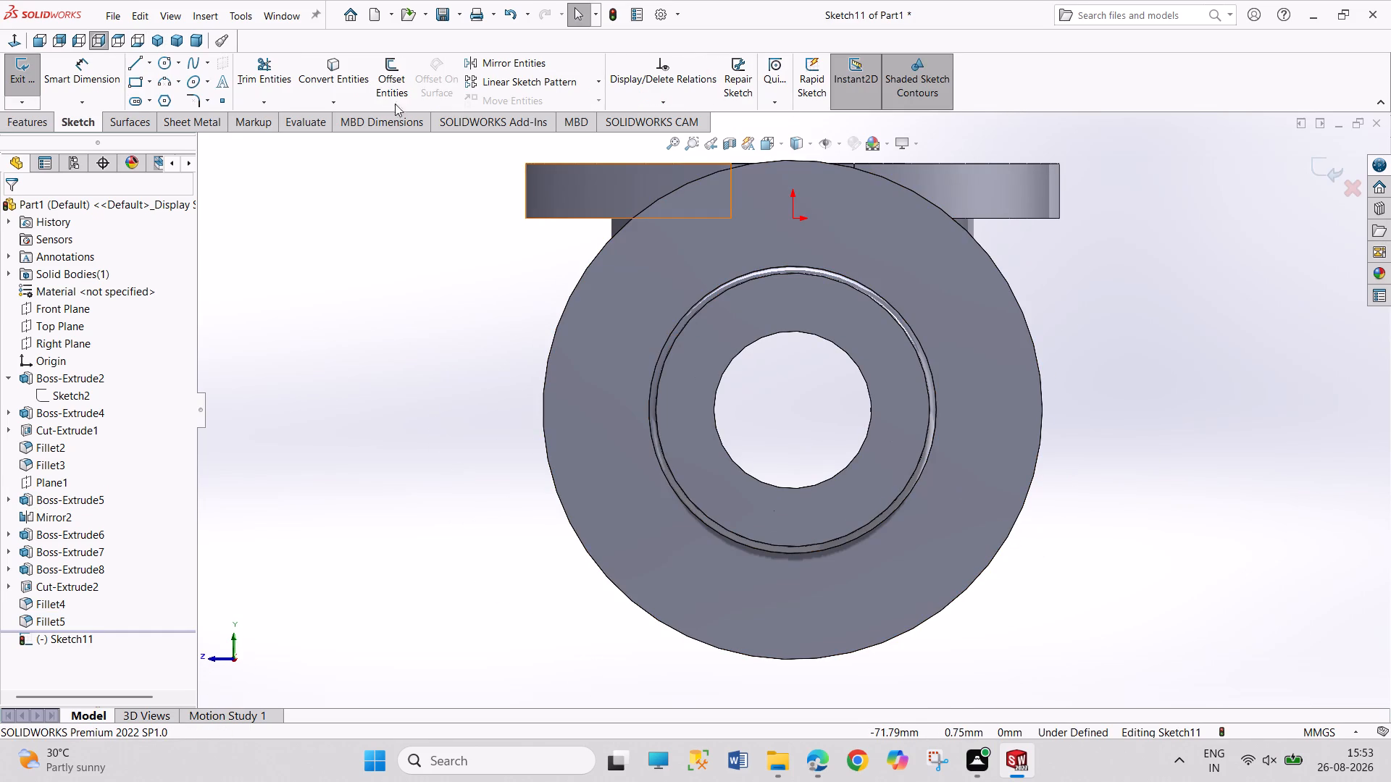
{"action": "left_click", "coordinate": [165, 62]}
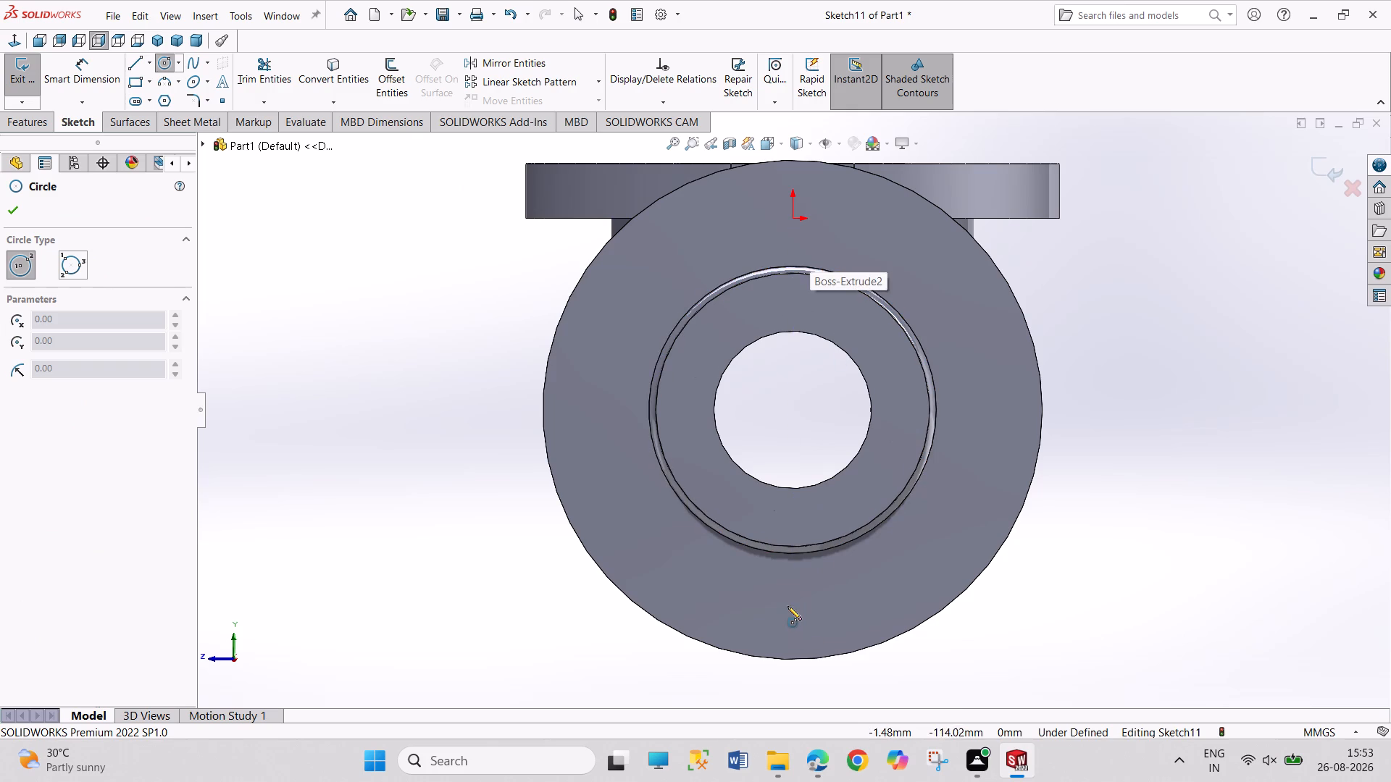
{"action": "left_click", "coordinate": [991, 411]}
{"action": "left_click", "coordinate": [1003, 432]}
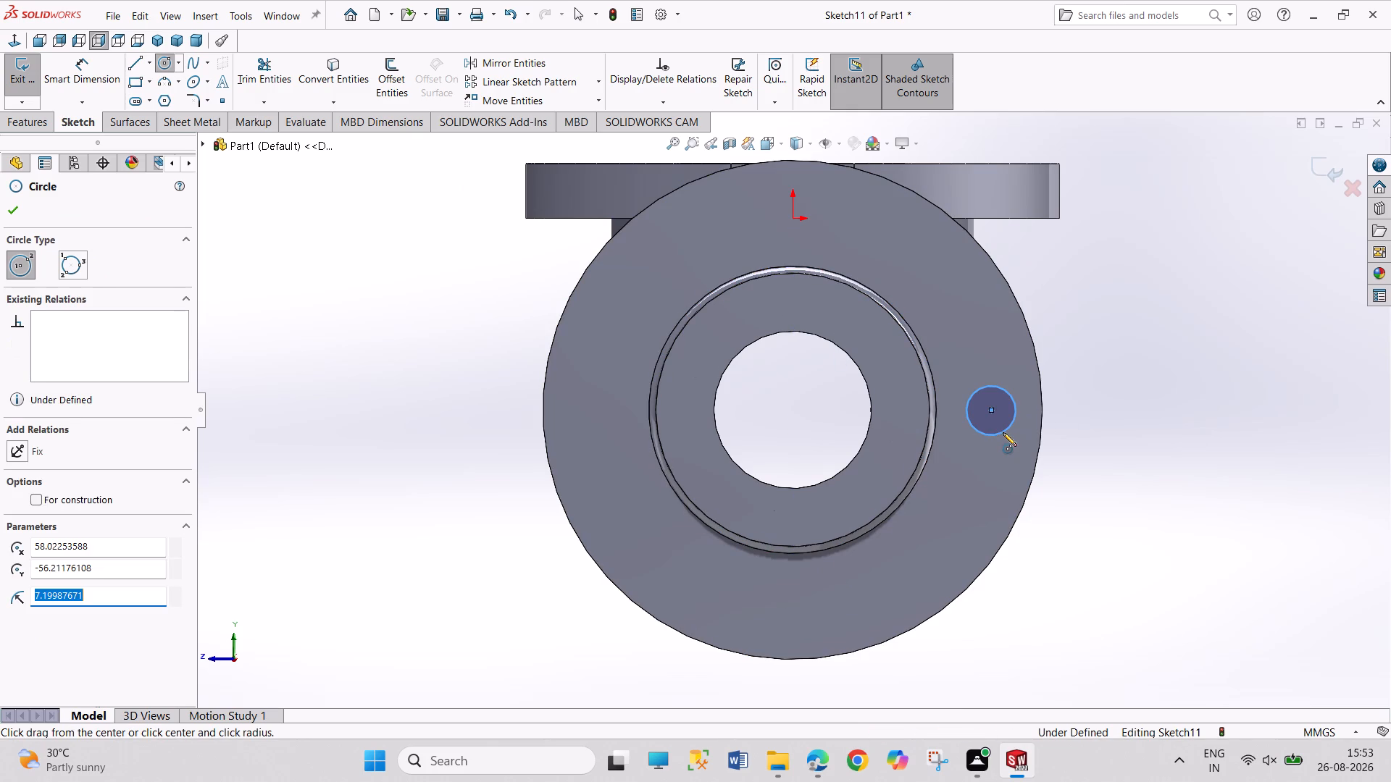
{"action": "left_click", "coordinate": [590, 411]}
{"action": "left_click", "coordinate": [603, 438]}
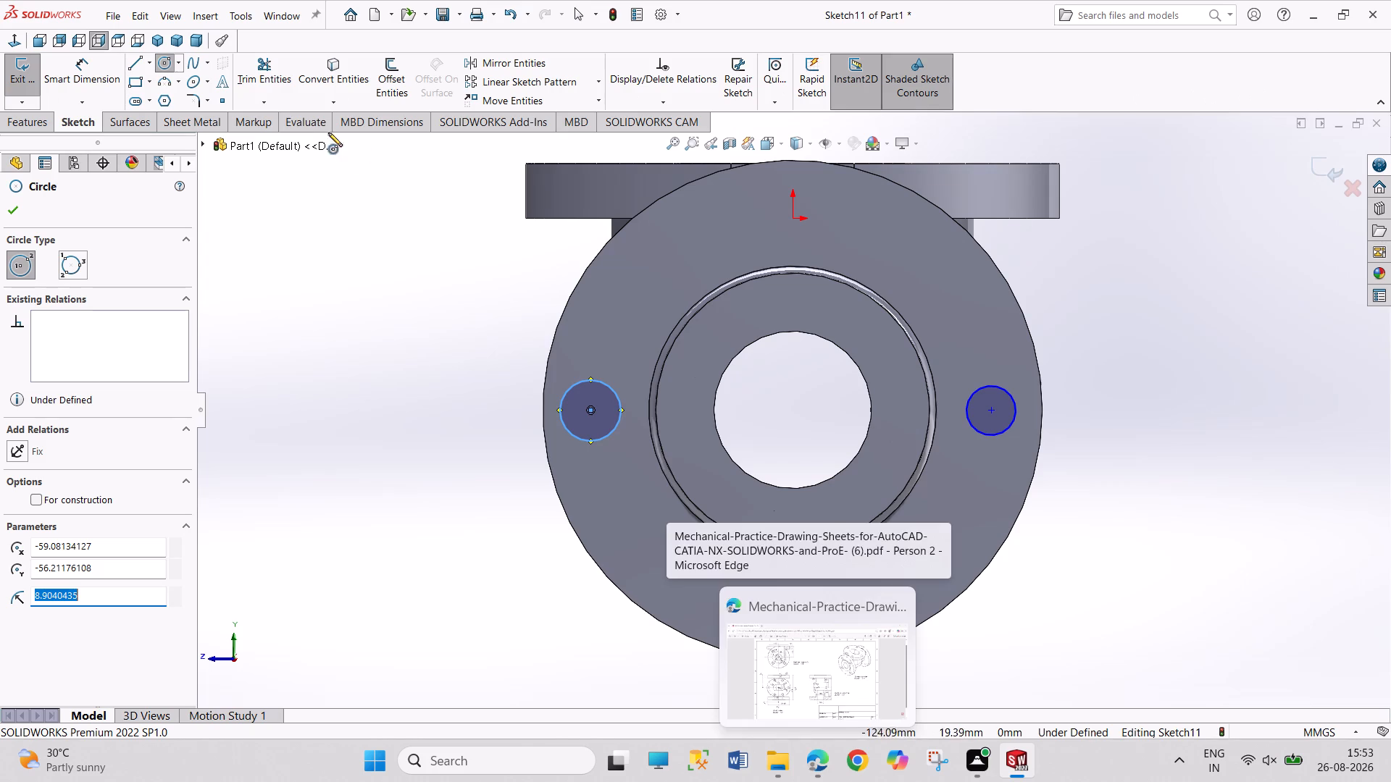
Sketch a pitch circle concentric with the flange bore and dimension its diameter as 110 mm.
{"action": "left_click", "coordinate": [792, 409]}
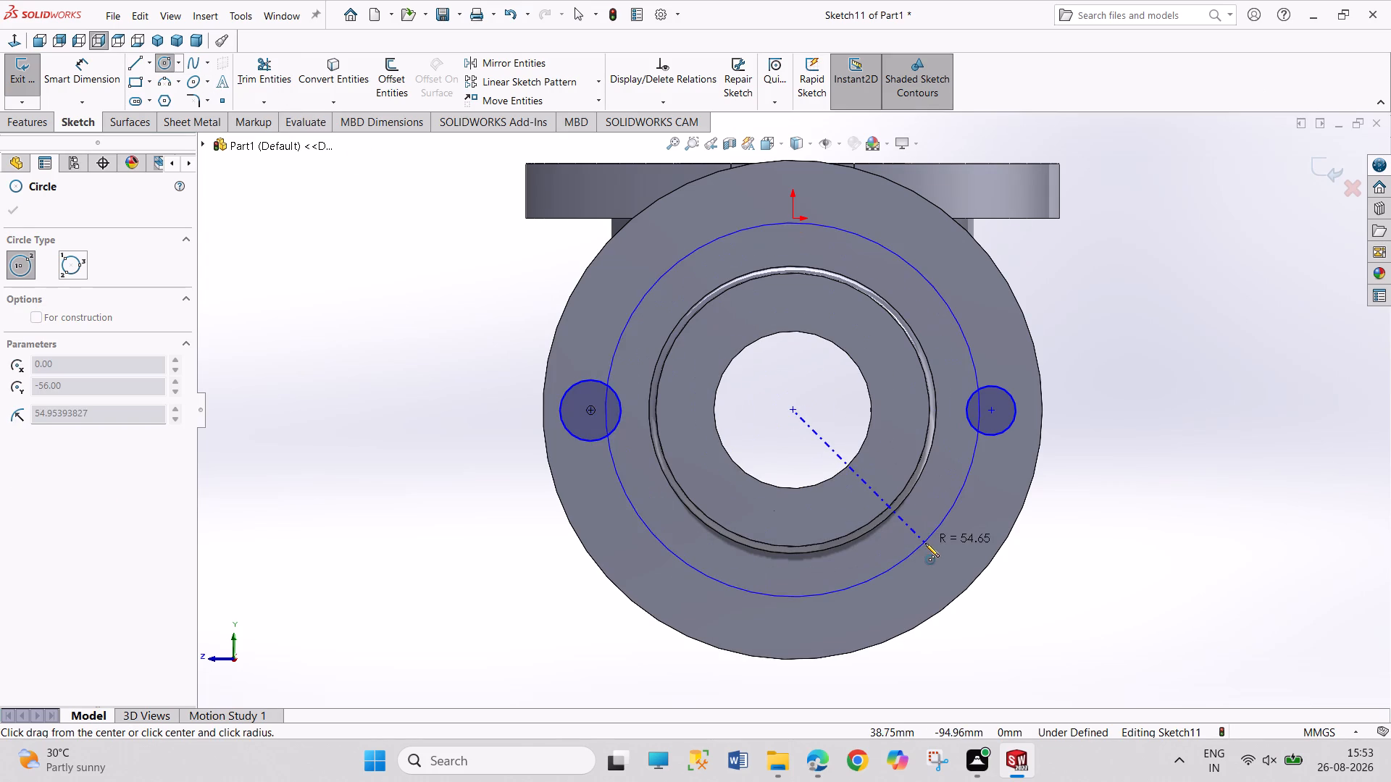
{"action": "left_click", "coordinate": [929, 547]}
{"action": "right_click_drag", "start_coordinate": [1080, 579], "coordinate": [1077, 405]}
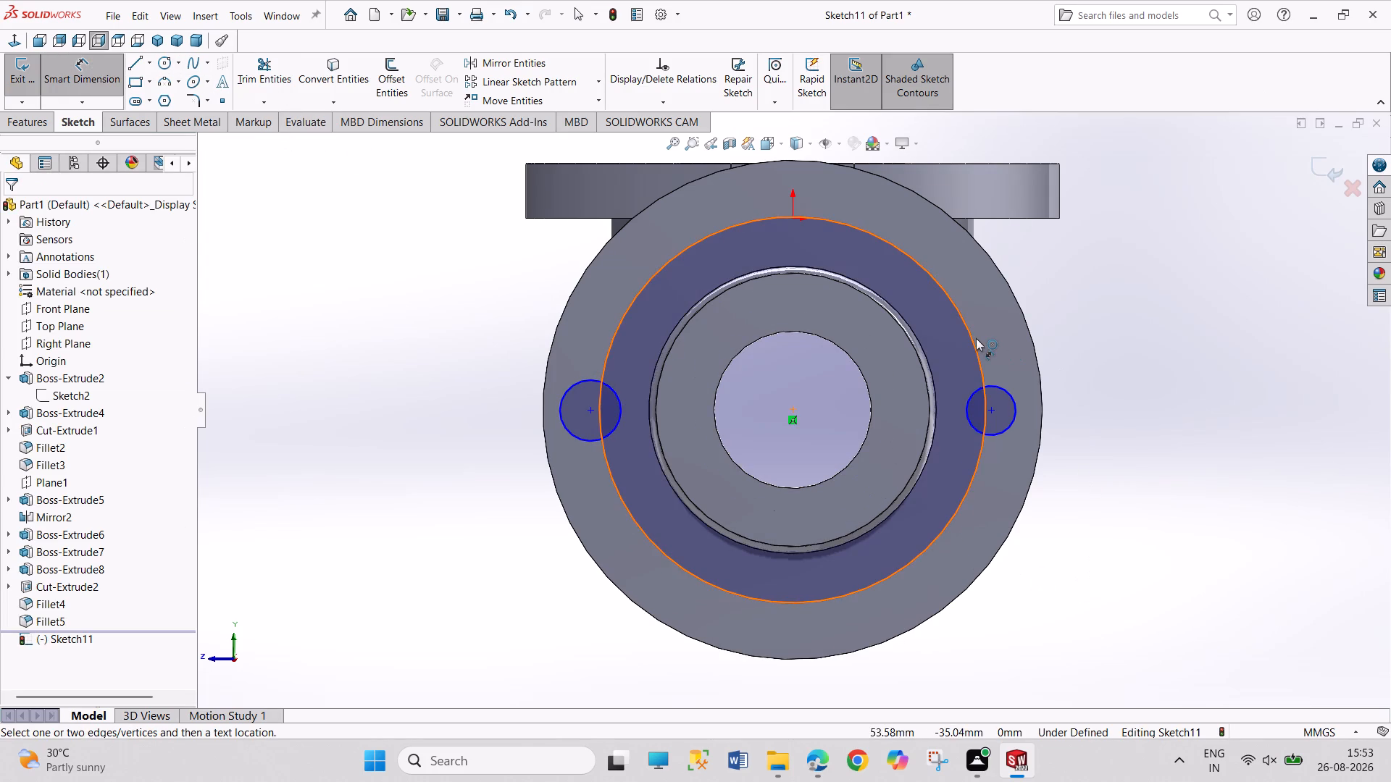
{"action": "left_click", "coordinate": [976, 338]}
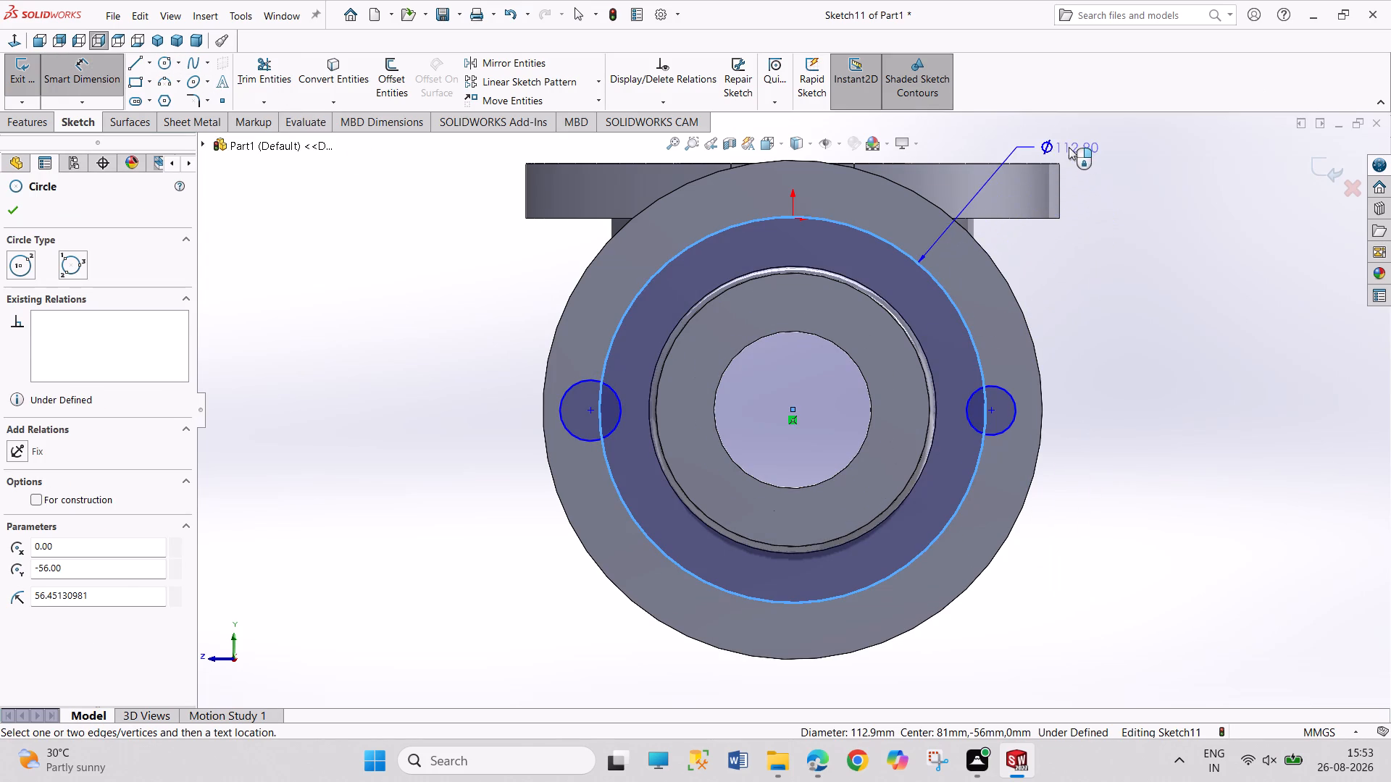
{"action": "left_click", "coordinate": [1069, 147]}
{"action": "type", "text": "110"}
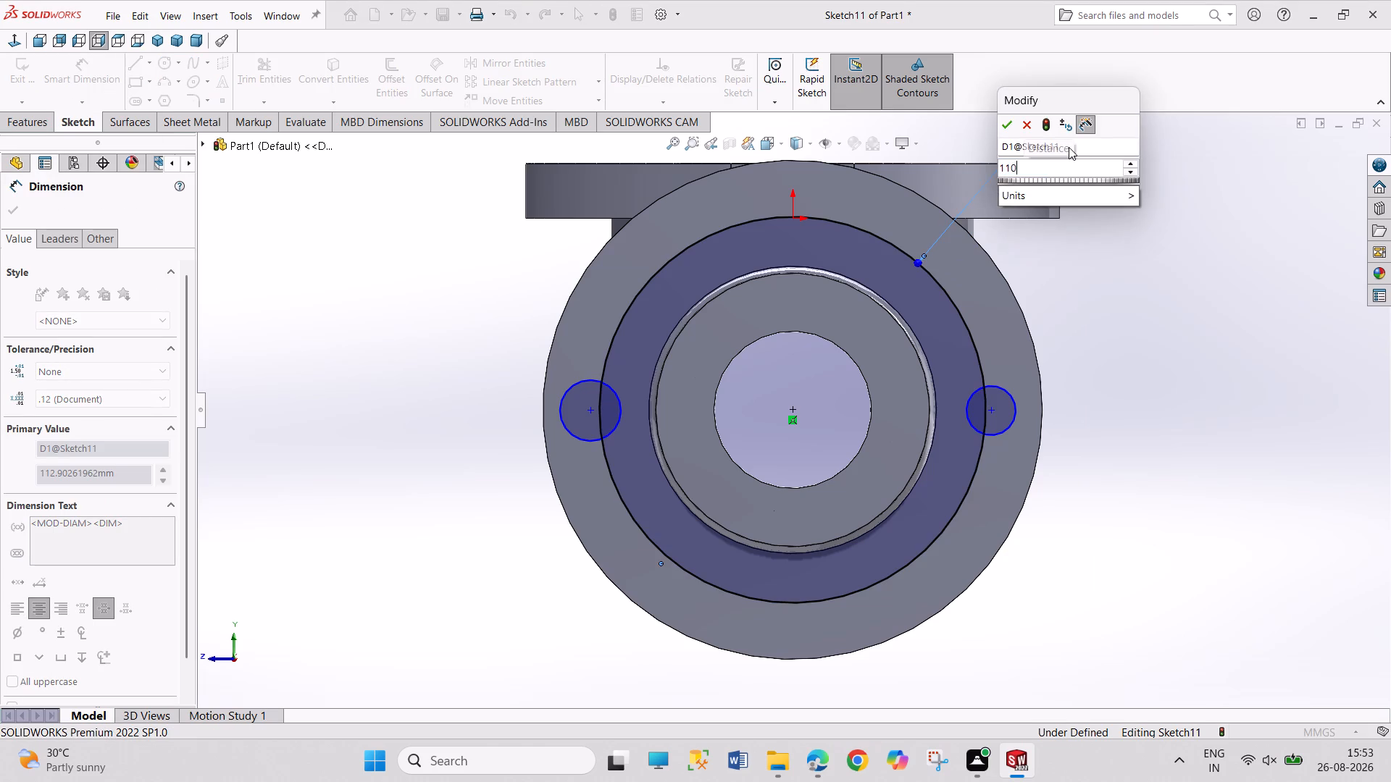
{"action": "key", "text": "Return"}
{"action": "right_click", "coordinate": [1120, 284]}
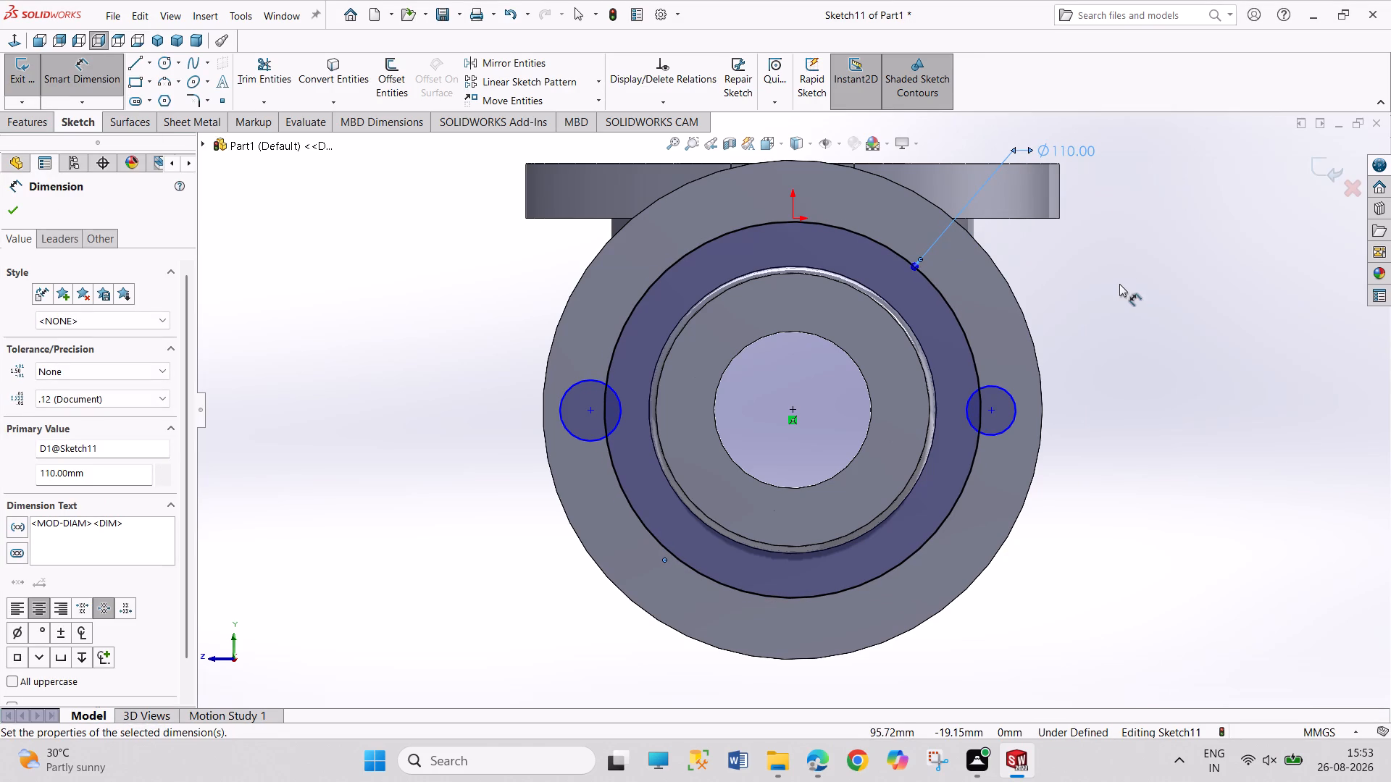
{"action": "left_click", "coordinate": [1141, 327]}
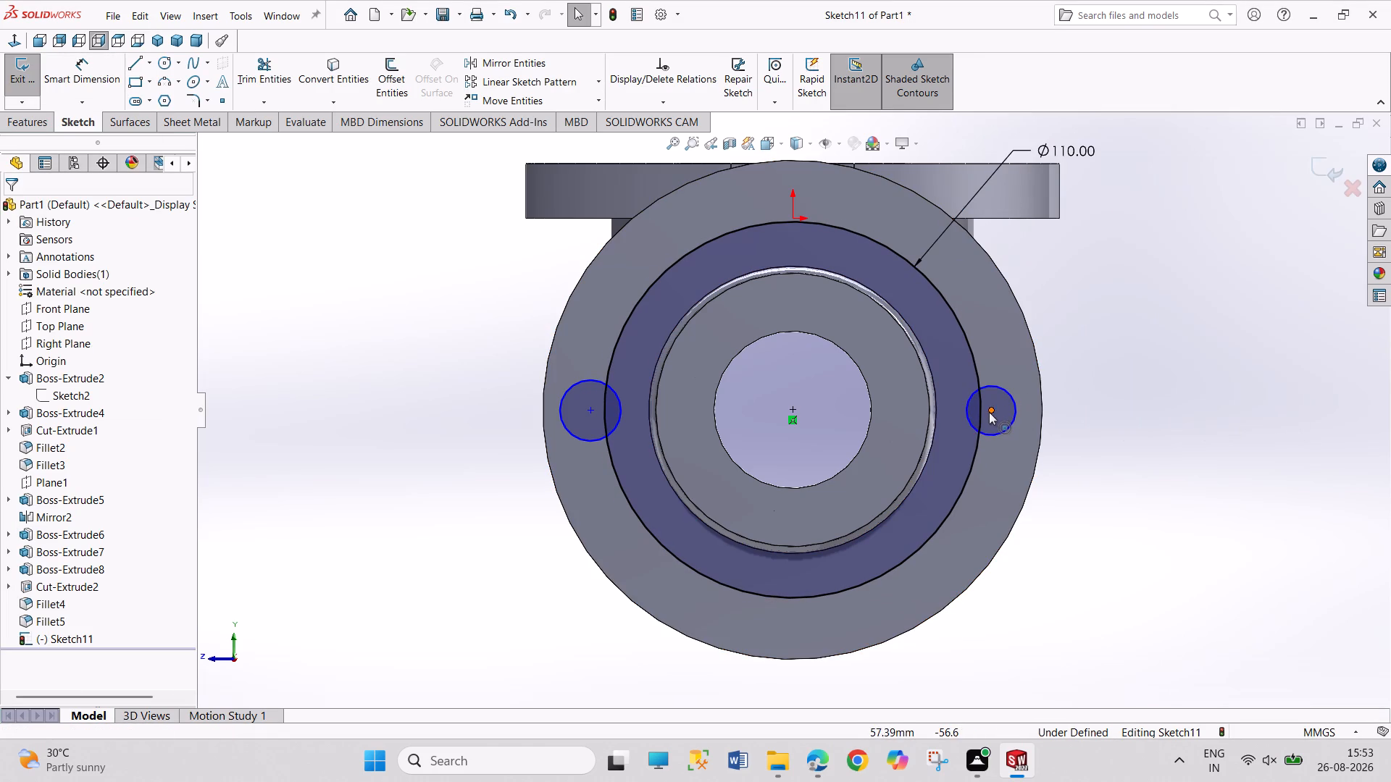
Make the centers of both small hole circles coincident with the 110 mm pitch circle.
{"action": "left_click", "coordinate": [988, 412]}
{"action": "left_click", "coordinate": [977, 445], "text": "ctrl"}
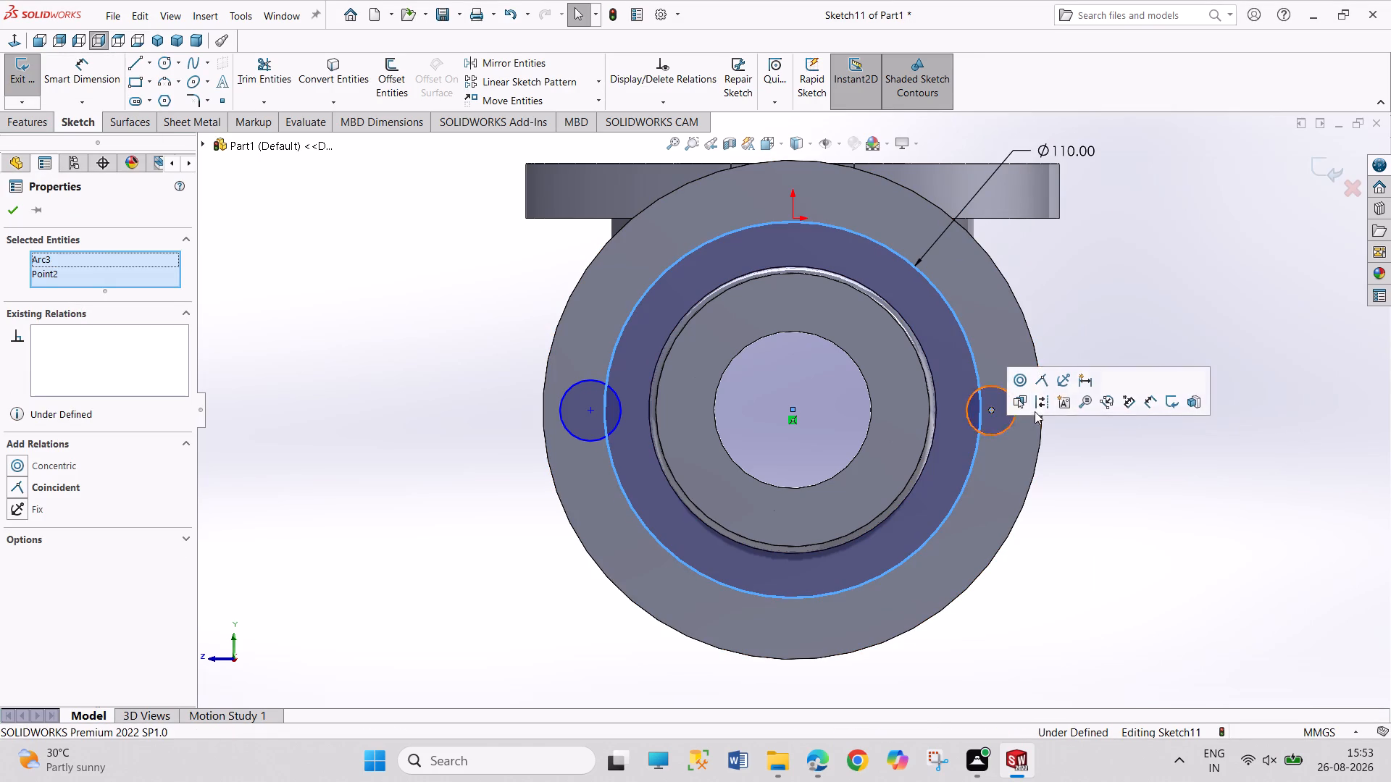
{"action": "left_click_drag", "start_coordinate": [1043, 377], "coordinate": [1045, 384]}
{"action": "left_click", "coordinate": [1107, 497]}
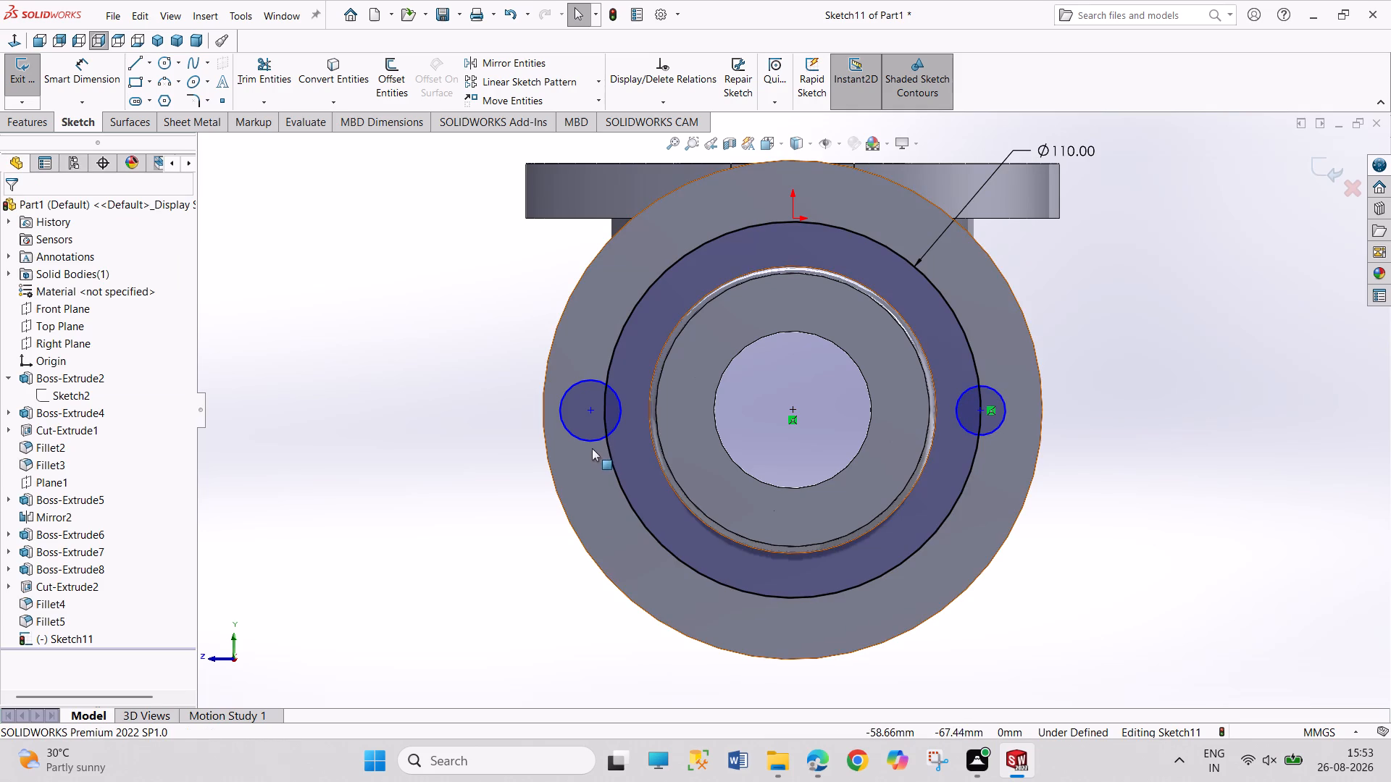
{"action": "left_click", "coordinate": [590, 408]}
{"action": "left_click", "coordinate": [614, 476], "text": "ctrl"}
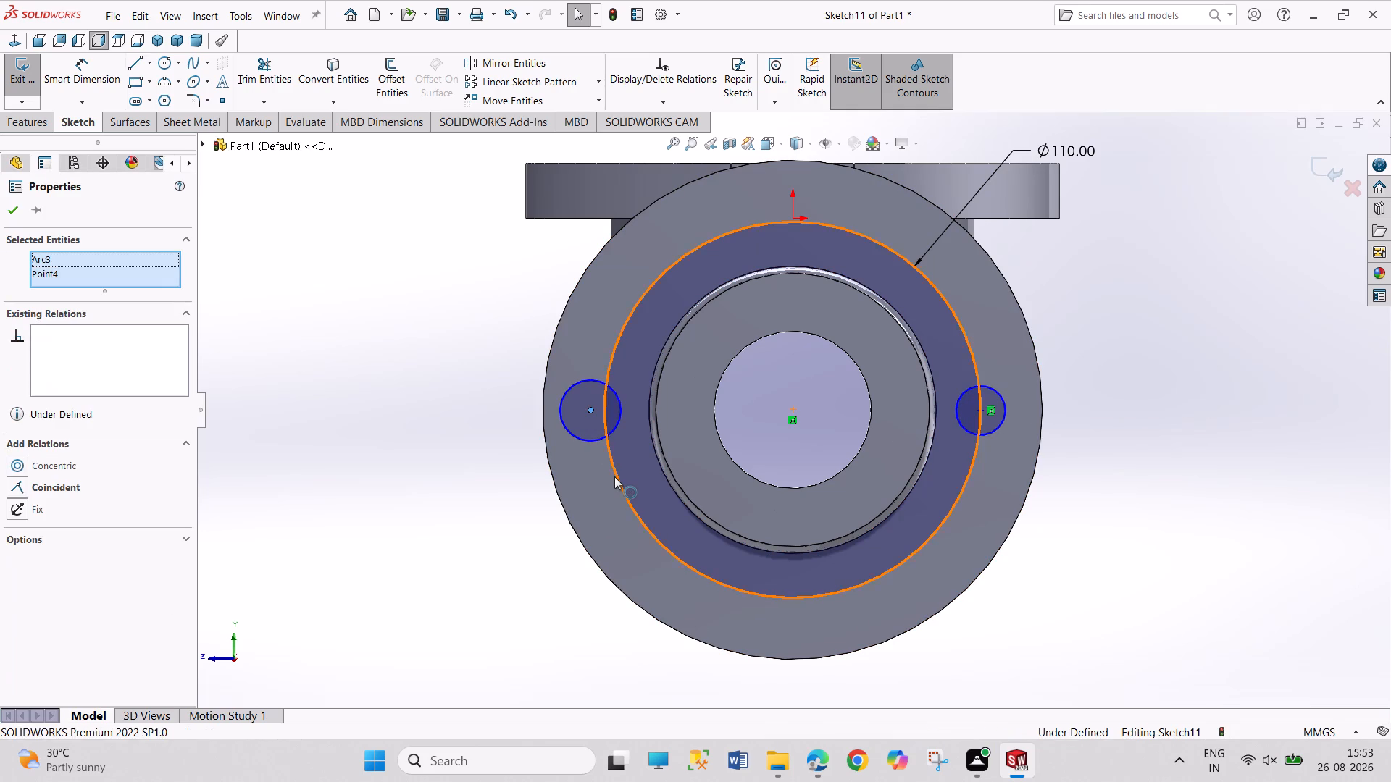
{"action": "left_click", "coordinate": [677, 415]}
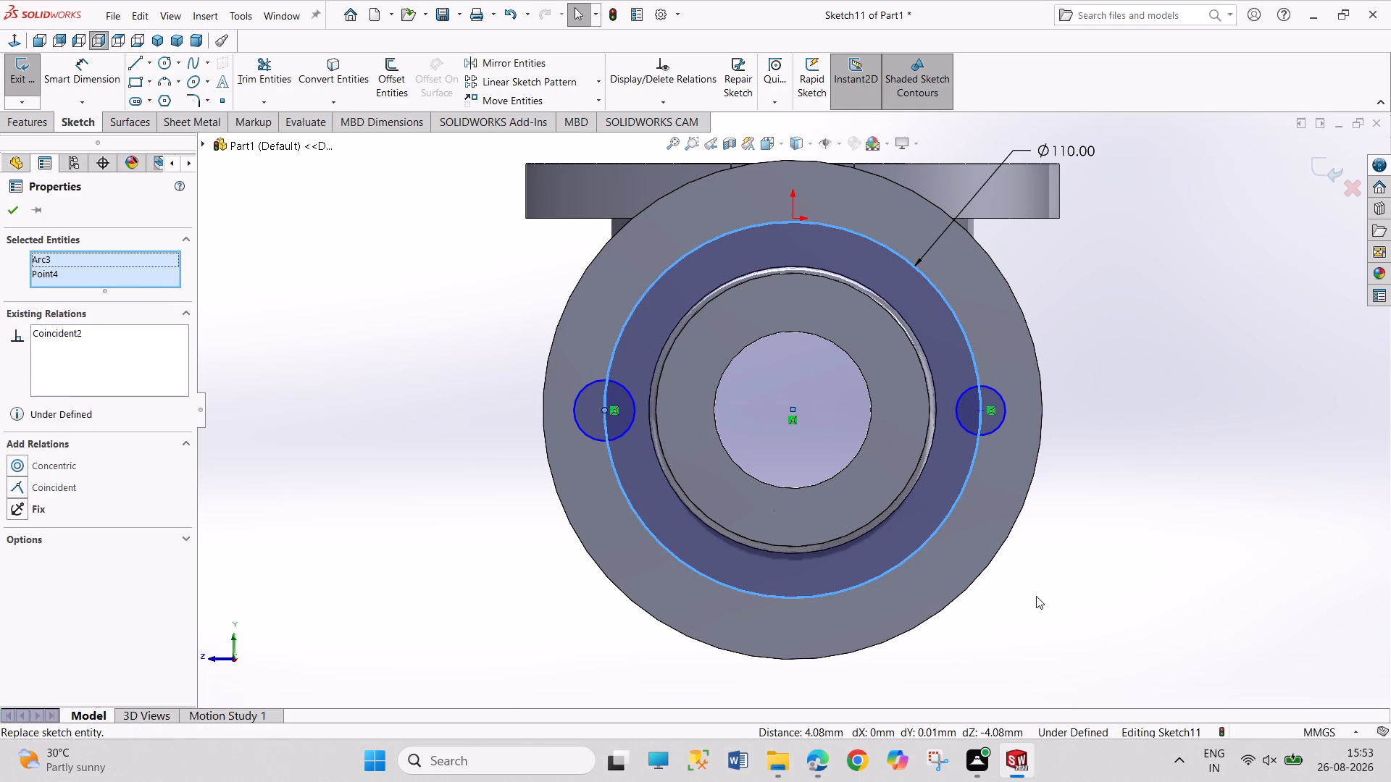
{"action": "left_click", "coordinate": [1036, 596]}
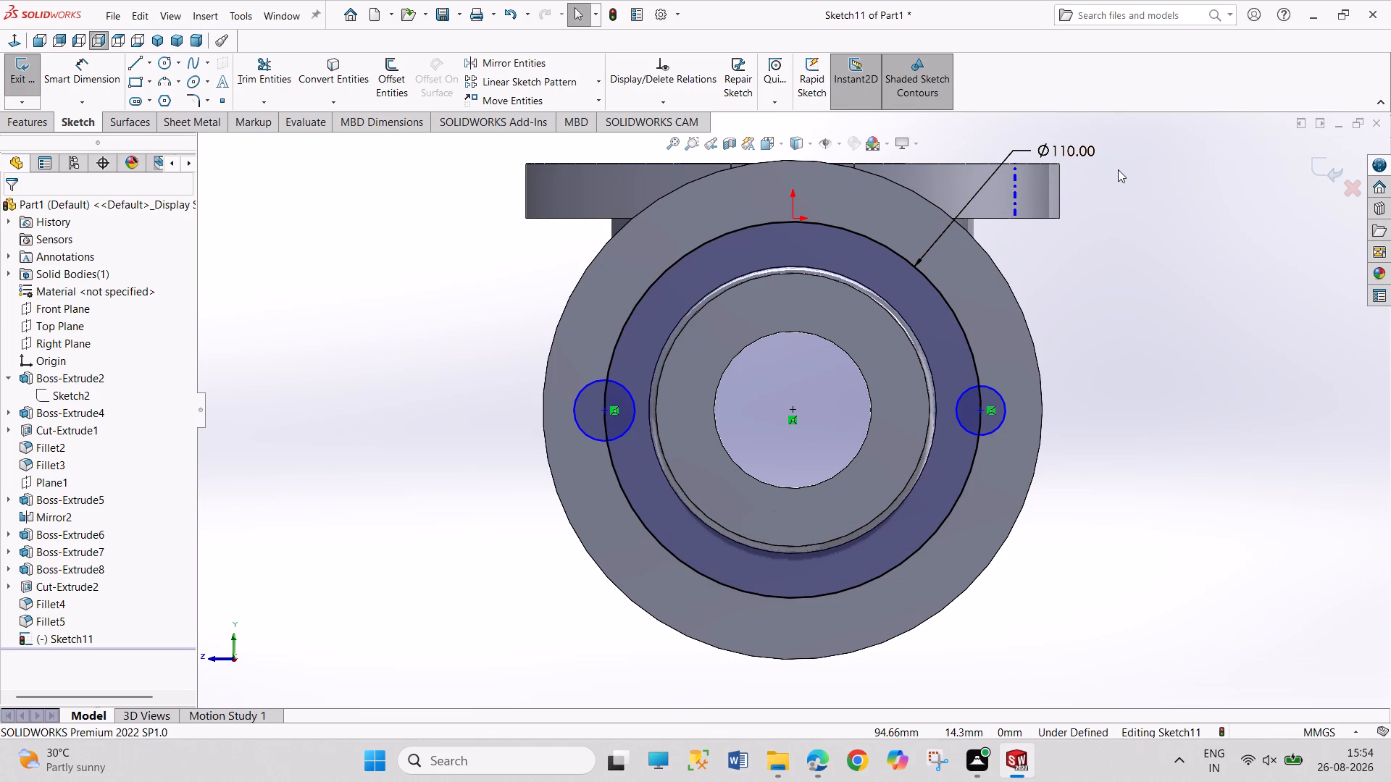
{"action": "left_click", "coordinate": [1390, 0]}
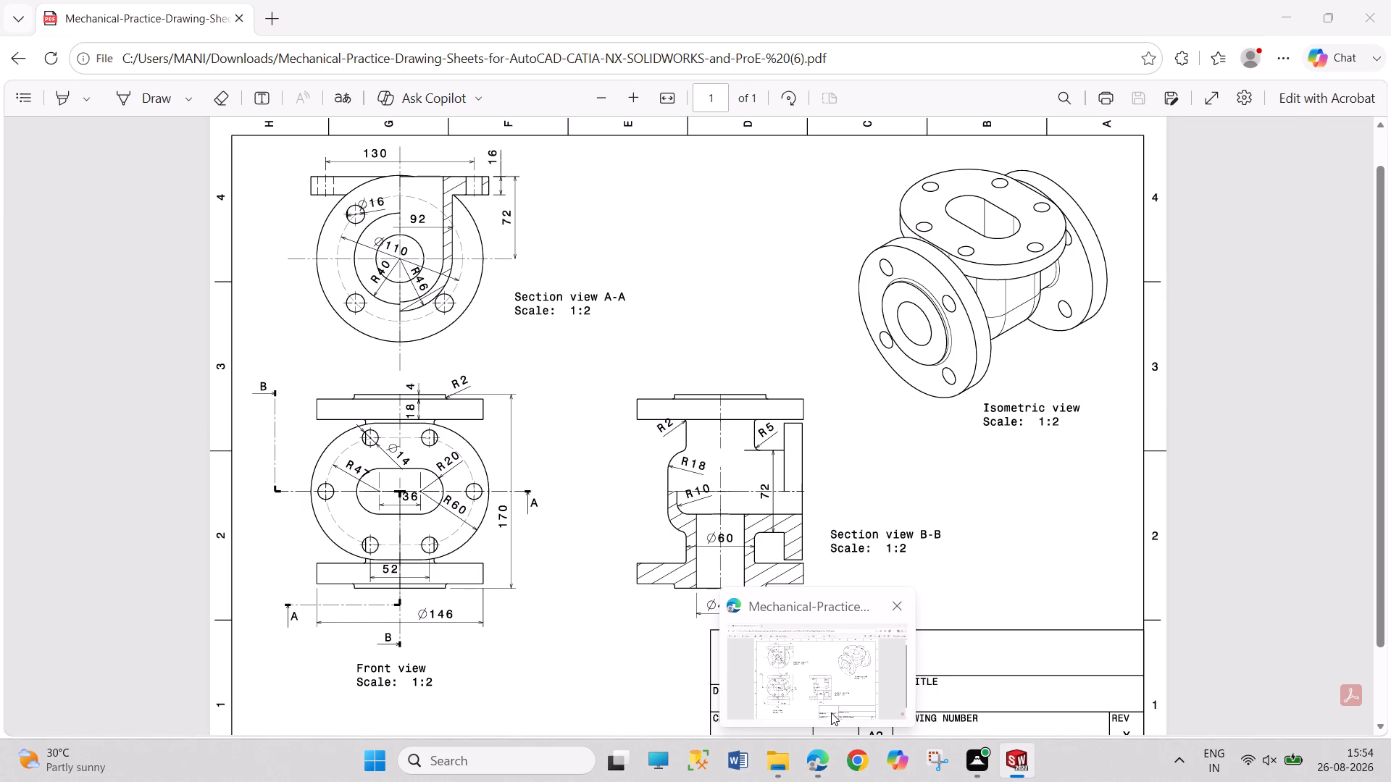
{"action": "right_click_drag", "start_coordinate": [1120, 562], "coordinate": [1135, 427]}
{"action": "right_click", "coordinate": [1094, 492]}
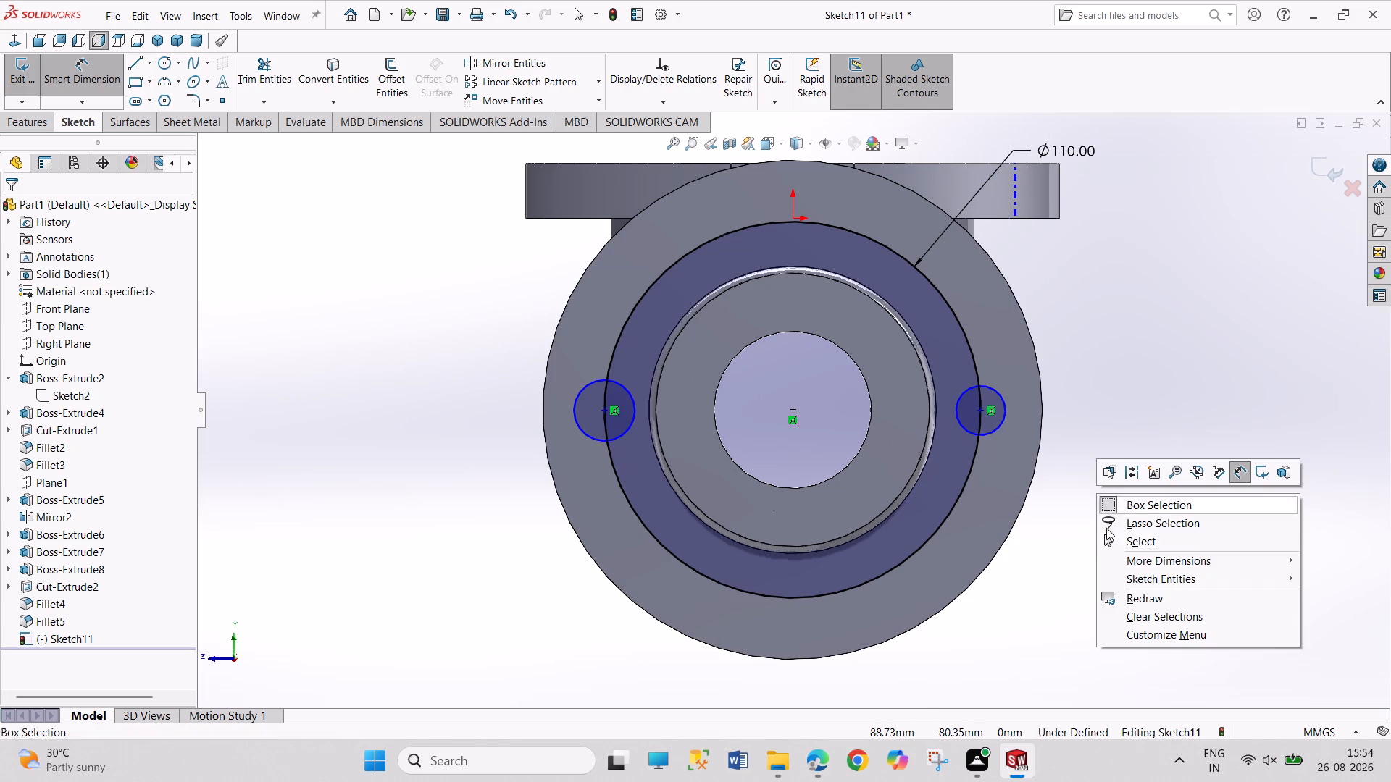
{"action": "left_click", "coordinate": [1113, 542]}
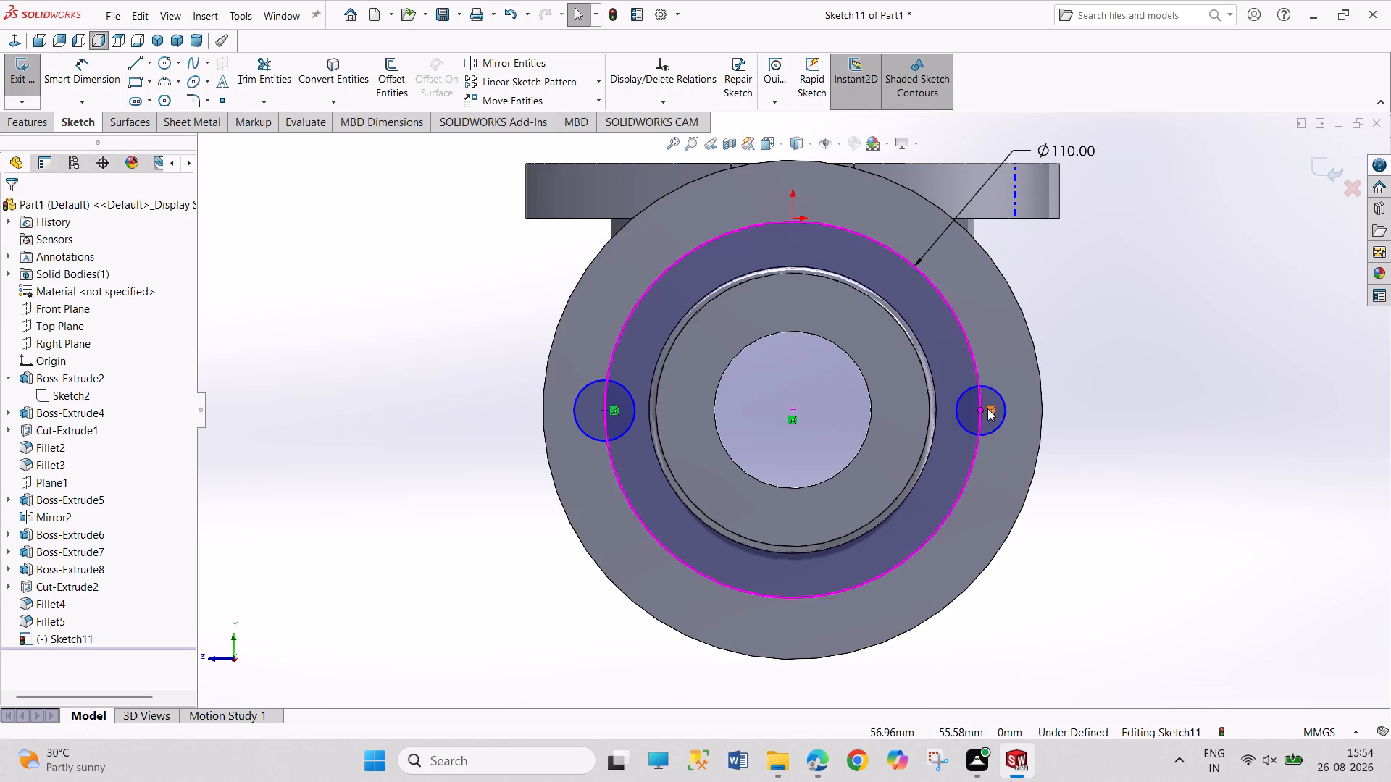
Move both hole circles along the 110 mm pitch circle to its lower half, one on each side of the bore.
{"action": "left_click_drag", "start_coordinate": [980, 412], "coordinate": [940, 508]}
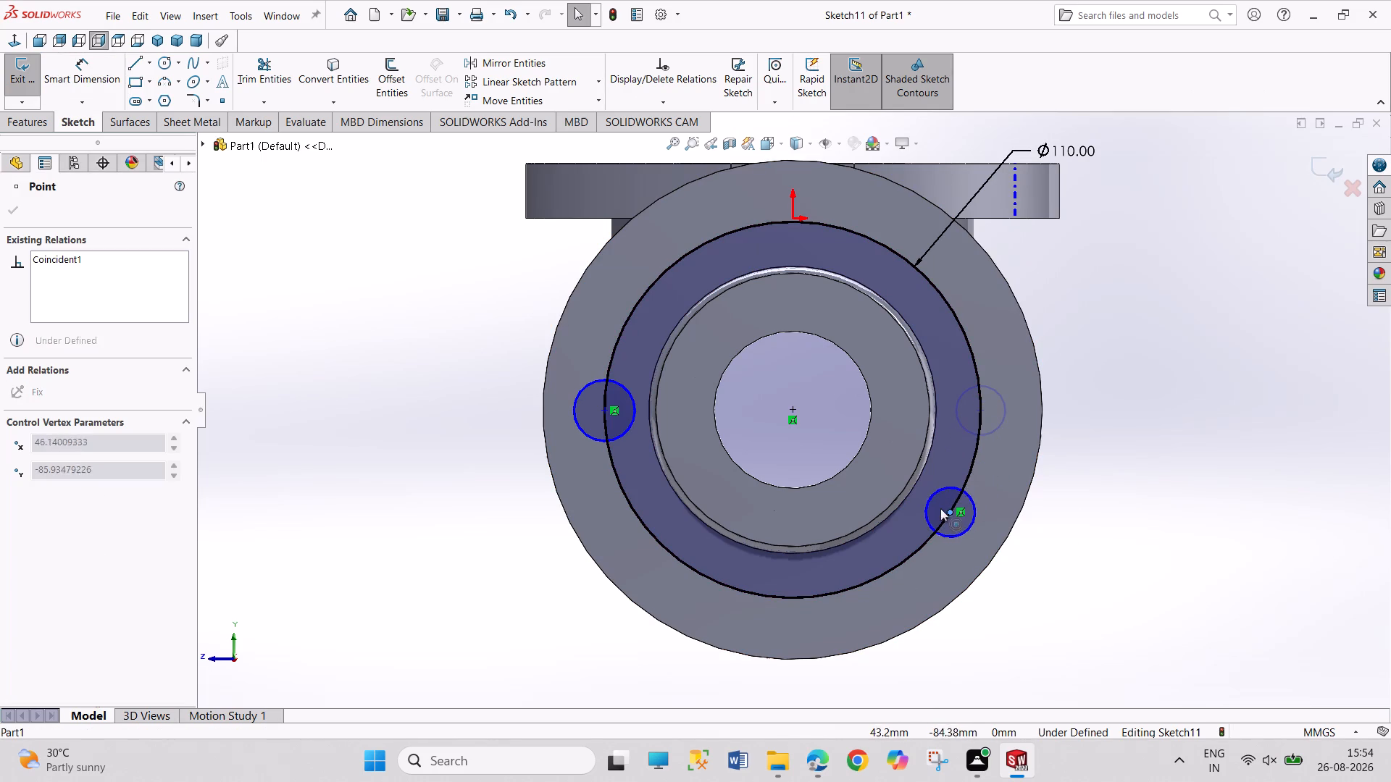
{"action": "left_click_drag", "start_coordinate": [940, 508], "coordinate": [940, 510]}
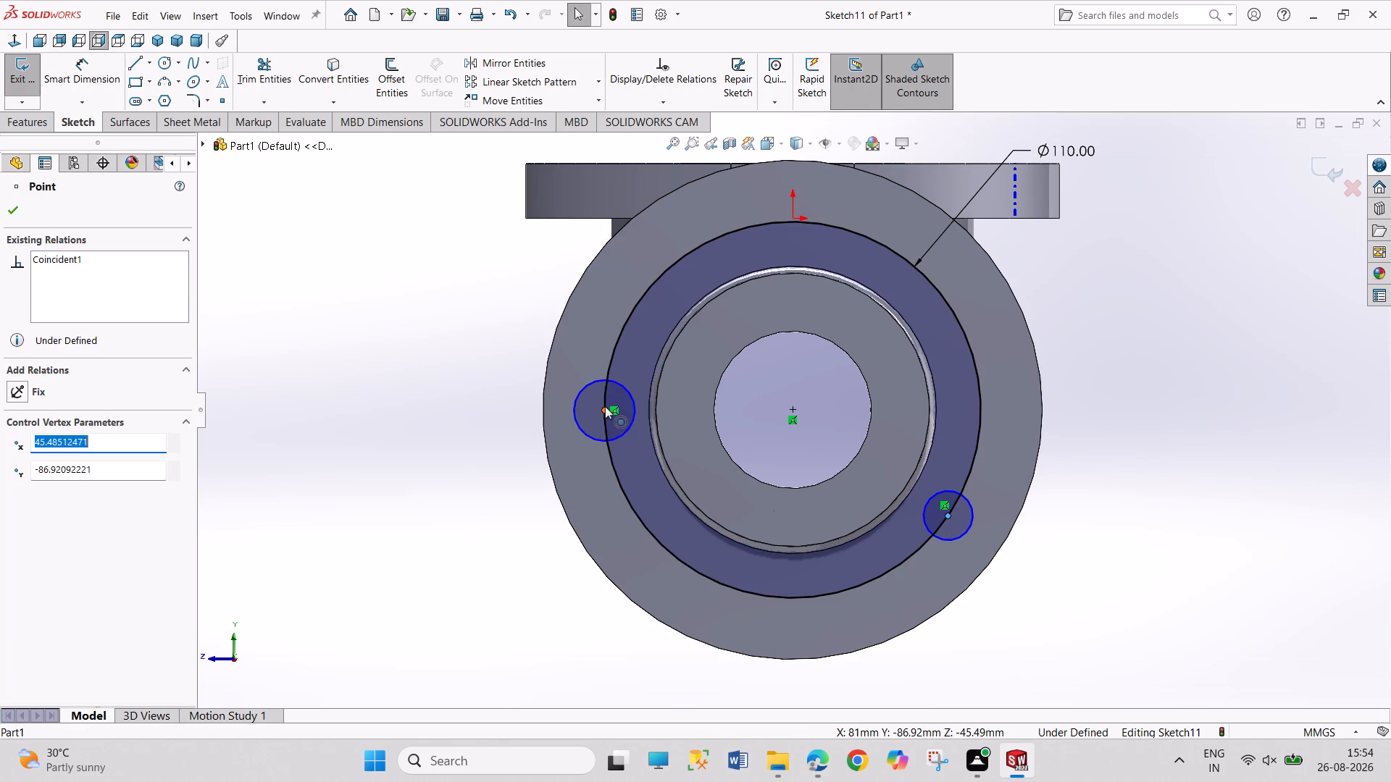
{"action": "left_click_drag", "start_coordinate": [605, 406], "coordinate": [658, 491]}
Check the PDF drawing and dimension the horizontal distance between the two hole circle centers as 52 mm.
{"action": "right_click_drag", "start_coordinate": [582, 644], "coordinate": [562, 508]}
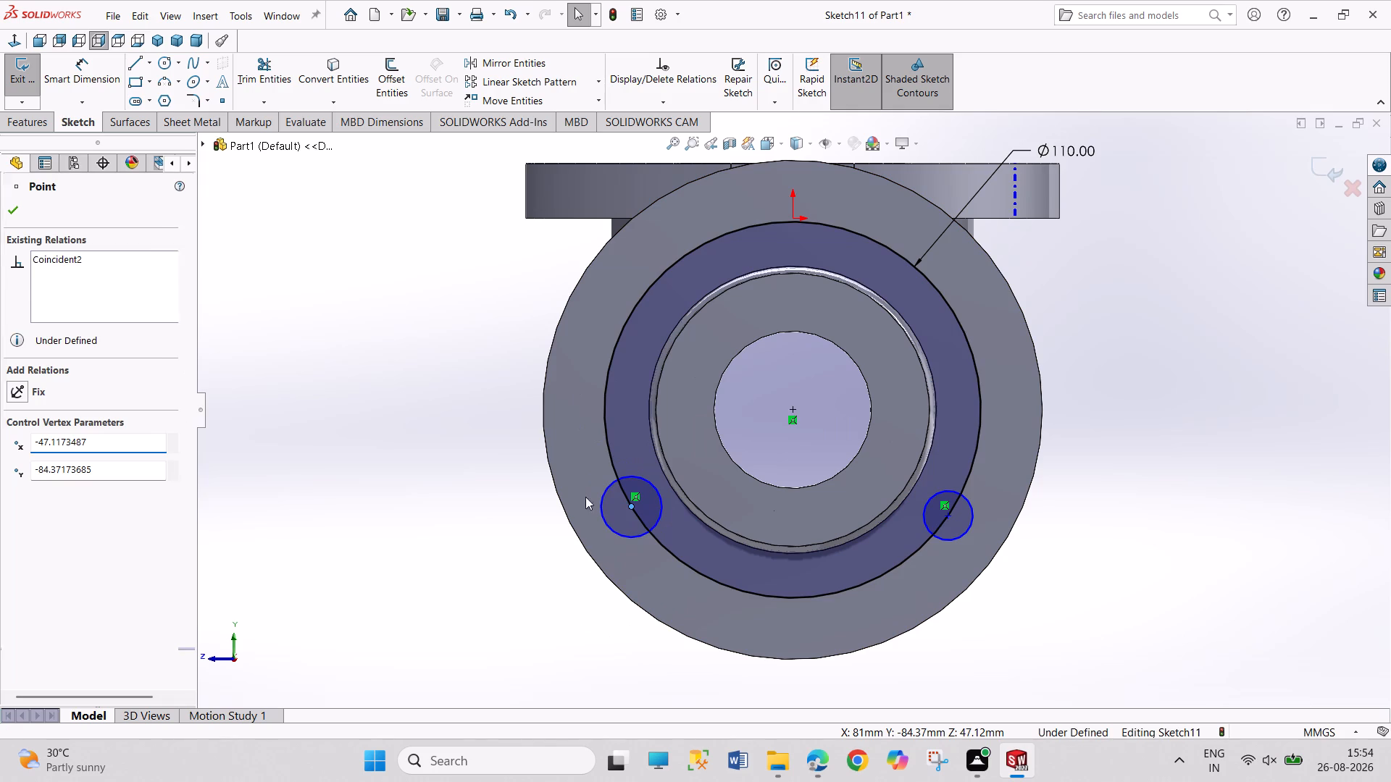
{"action": "left_click", "coordinate": [629, 508]}
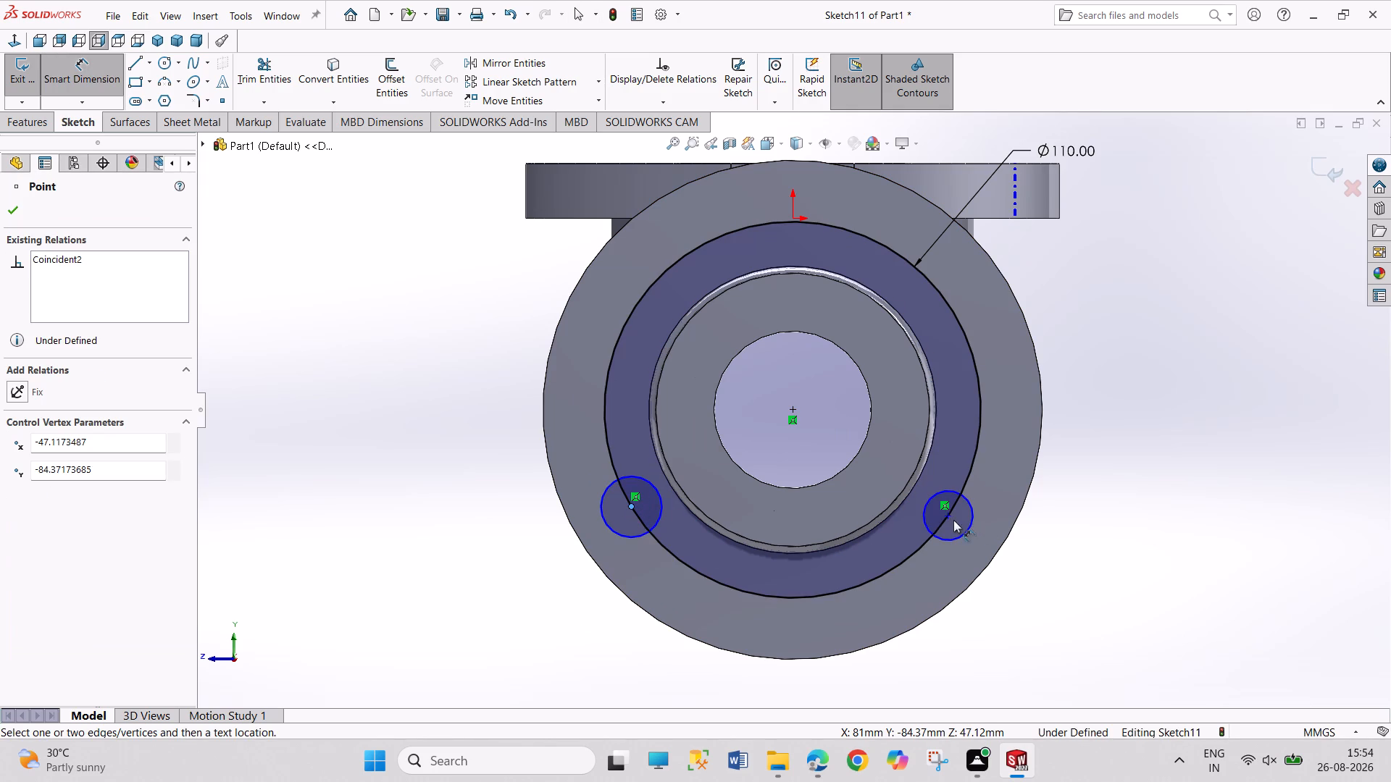
{"action": "left_click", "coordinate": [948, 516]}
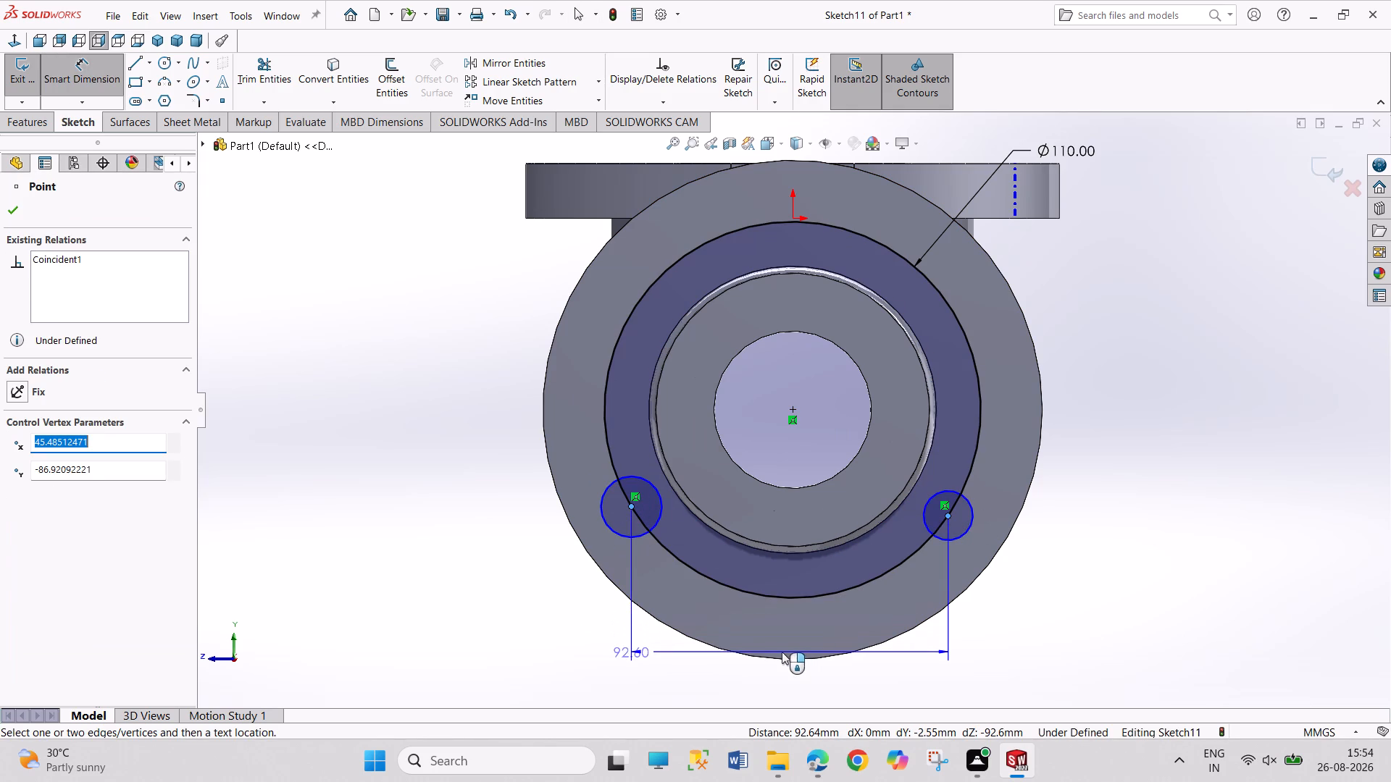
{"action": "left_click", "coordinate": [782, 652]}
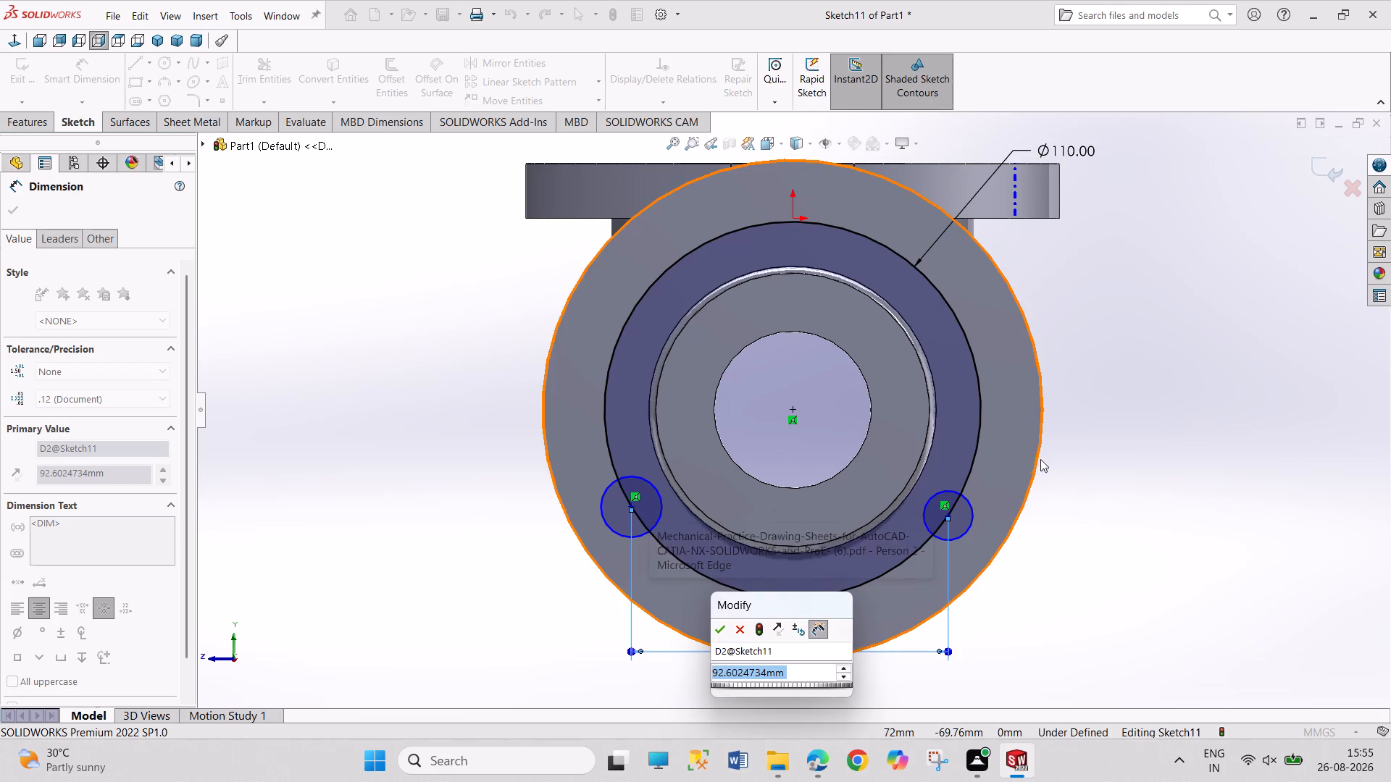
{"action": "left_click", "coordinate": [824, 749]}
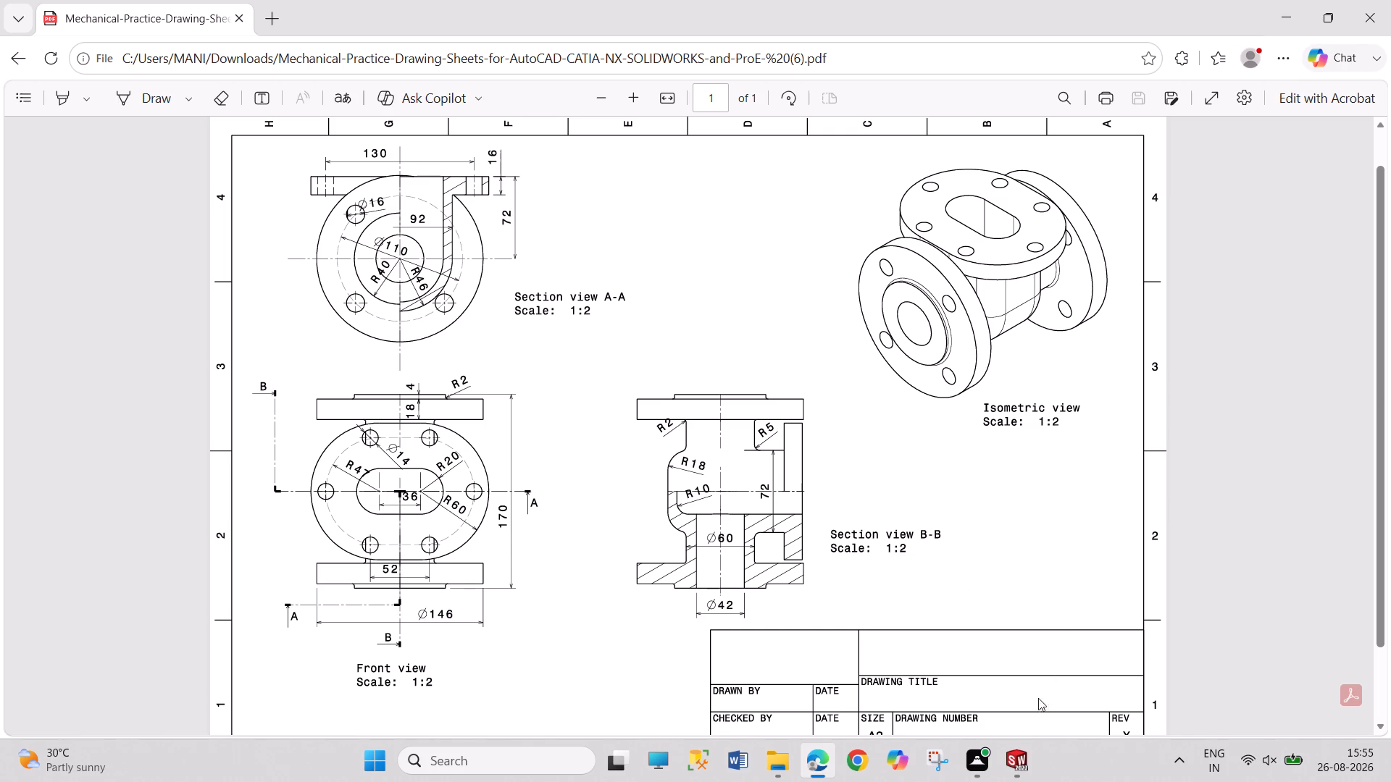
{"action": "left_click", "coordinate": [1025, 754]}
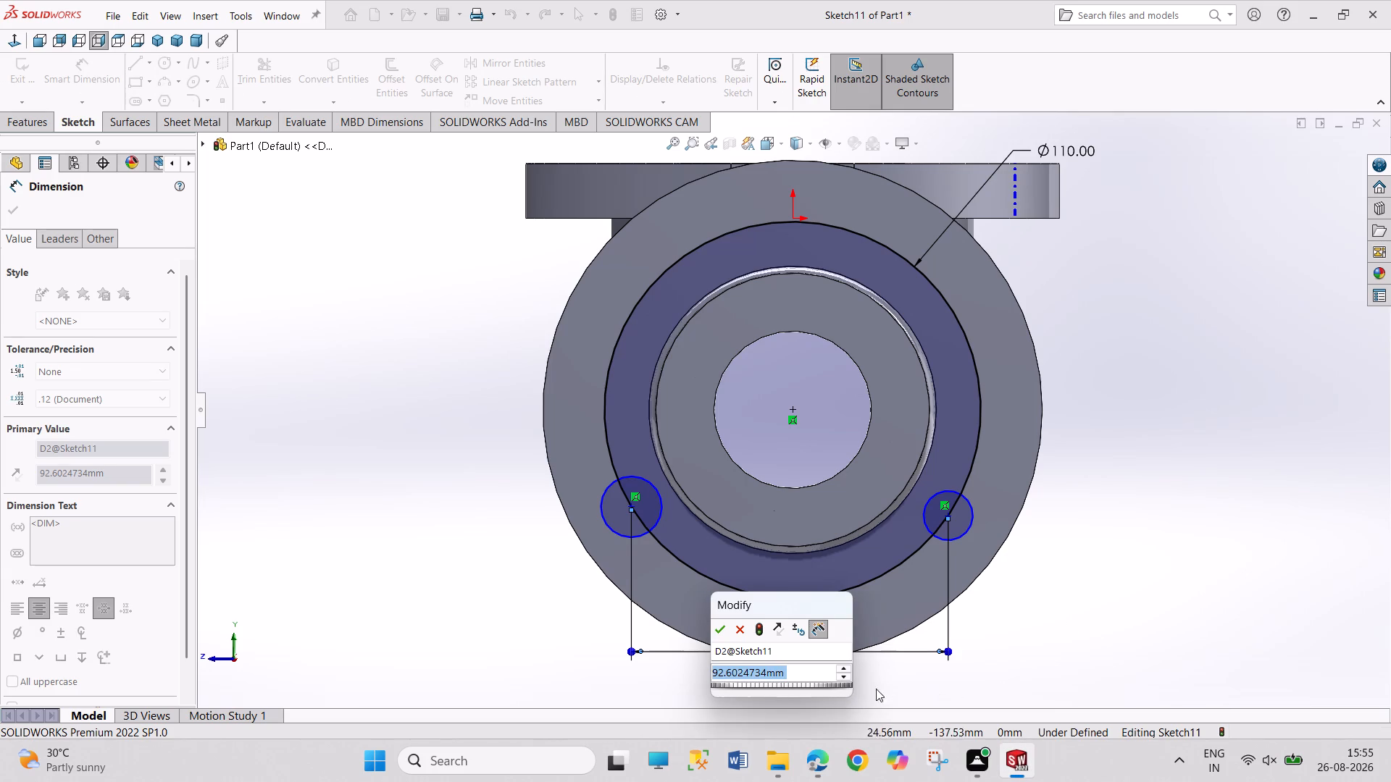
{"action": "type", "text": "52"}
{"action": "key", "text": "Return"}
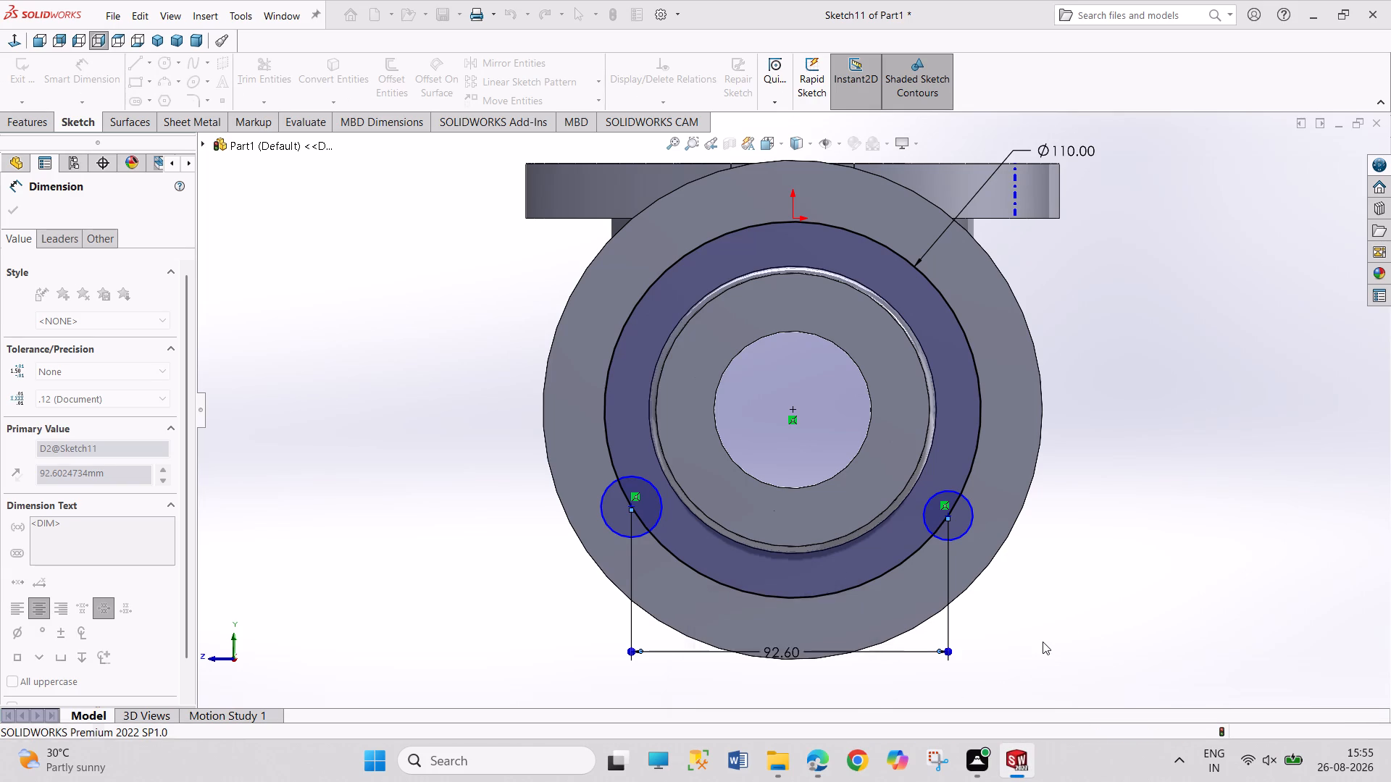
{"action": "right_click_drag", "start_coordinate": [1148, 531], "coordinate": [1132, 377]}
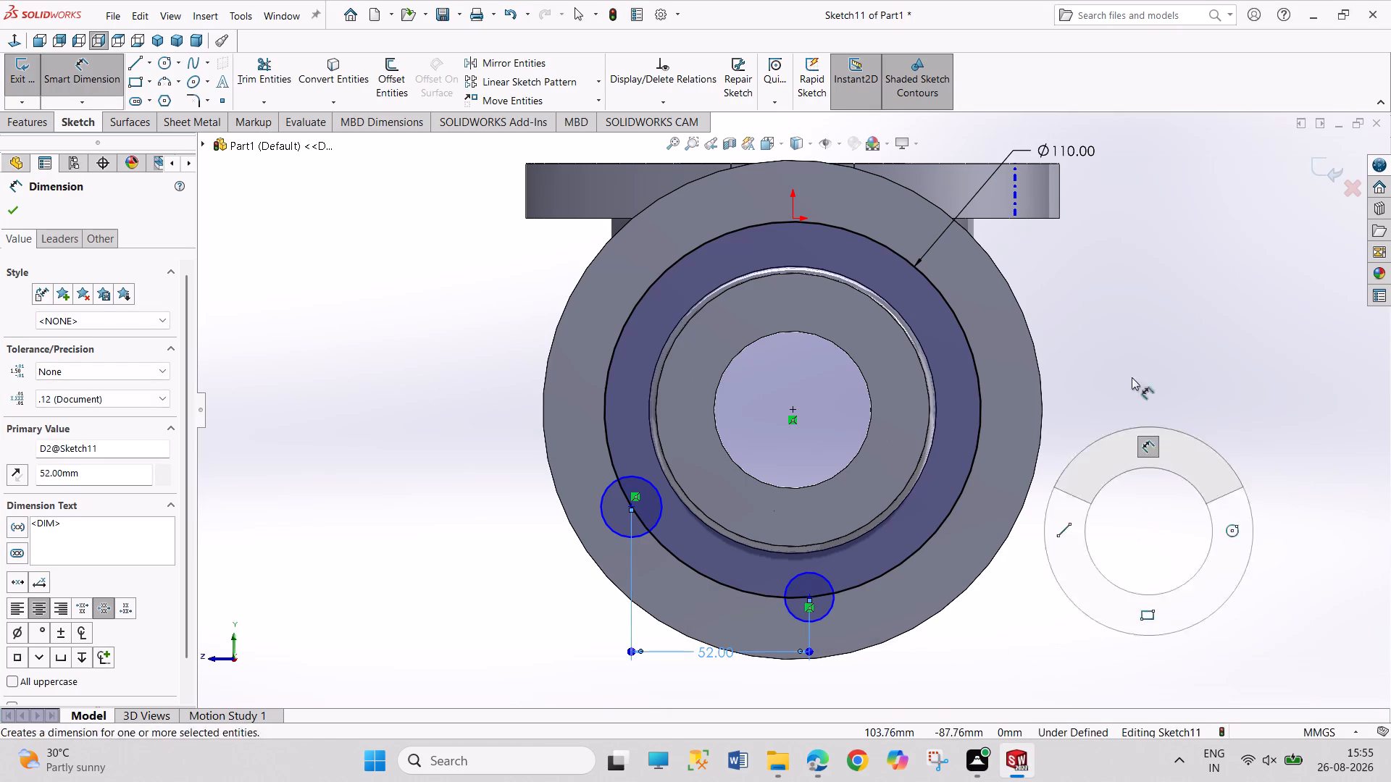
{"action": "right_click_drag", "start_coordinate": [1132, 377], "coordinate": [1111, 270]}
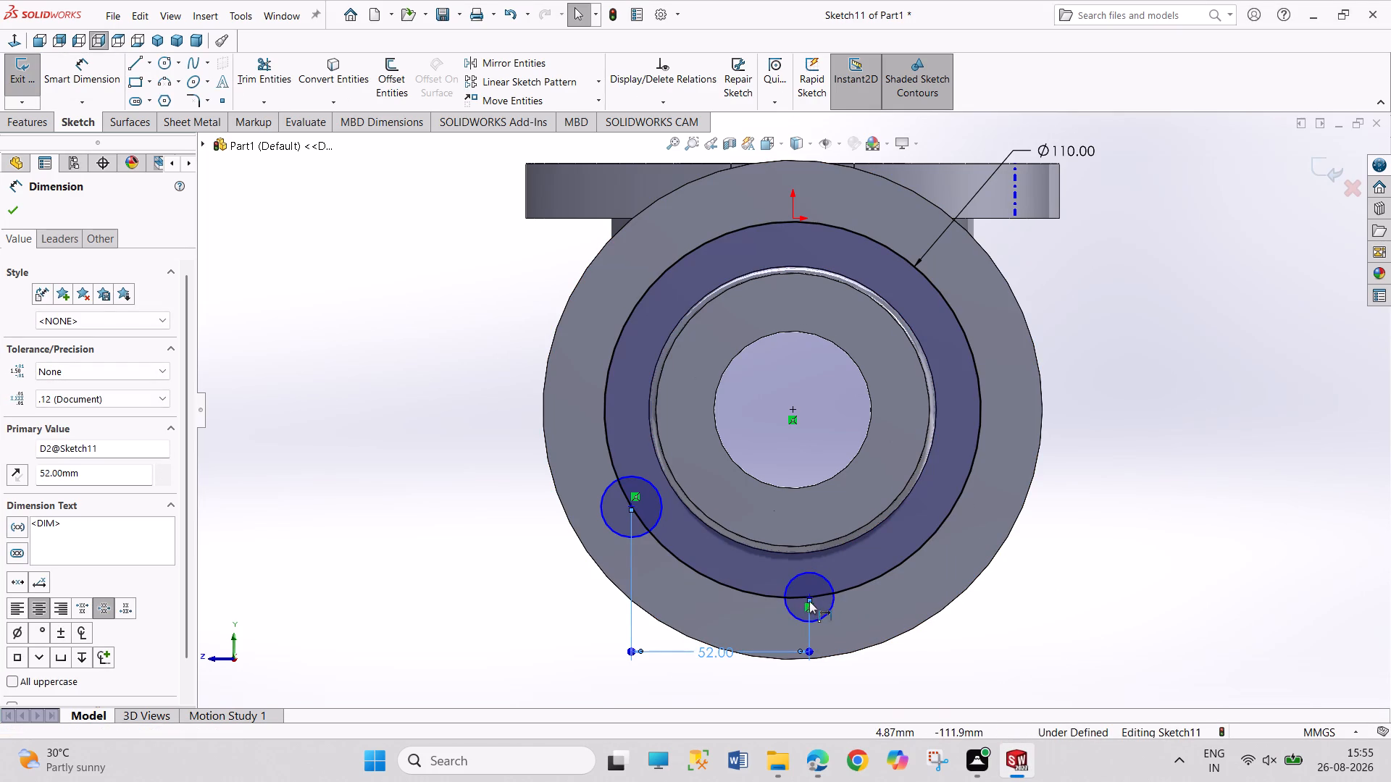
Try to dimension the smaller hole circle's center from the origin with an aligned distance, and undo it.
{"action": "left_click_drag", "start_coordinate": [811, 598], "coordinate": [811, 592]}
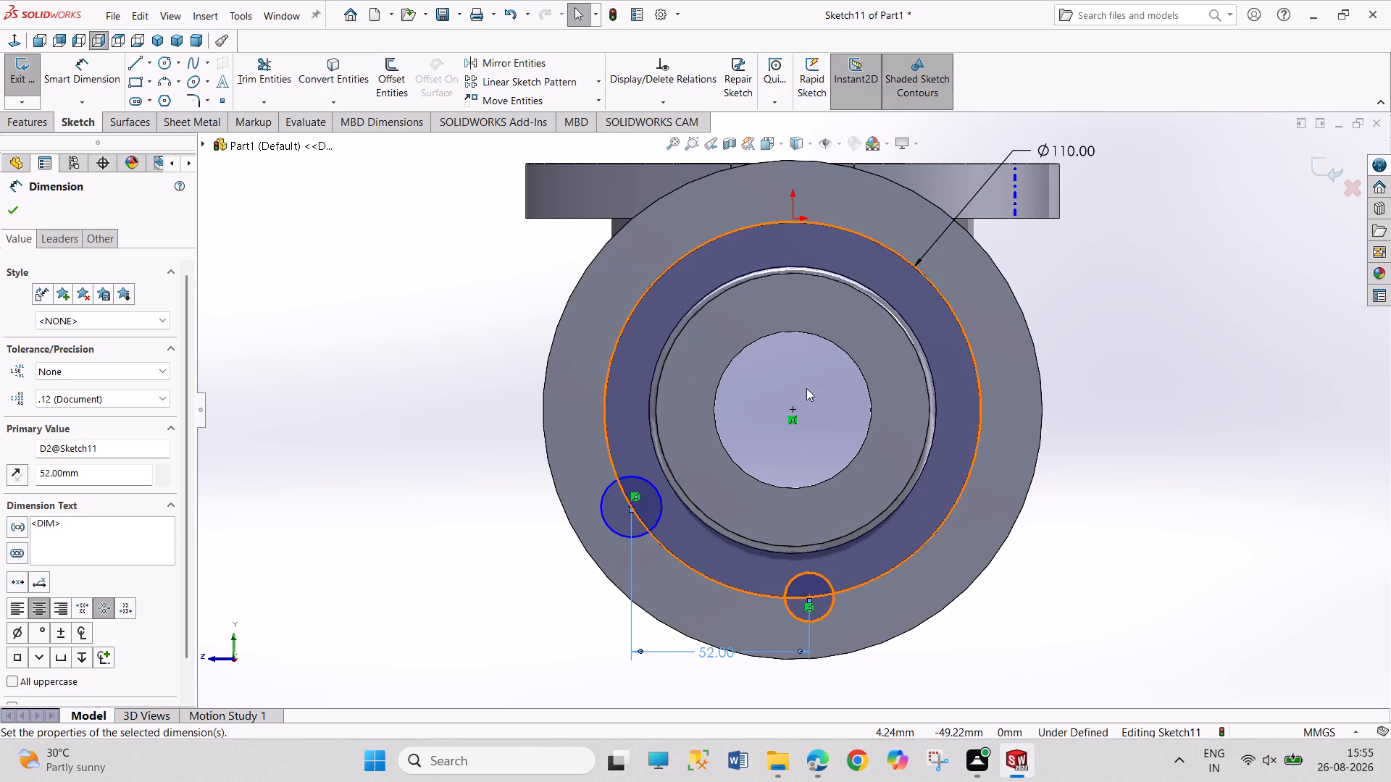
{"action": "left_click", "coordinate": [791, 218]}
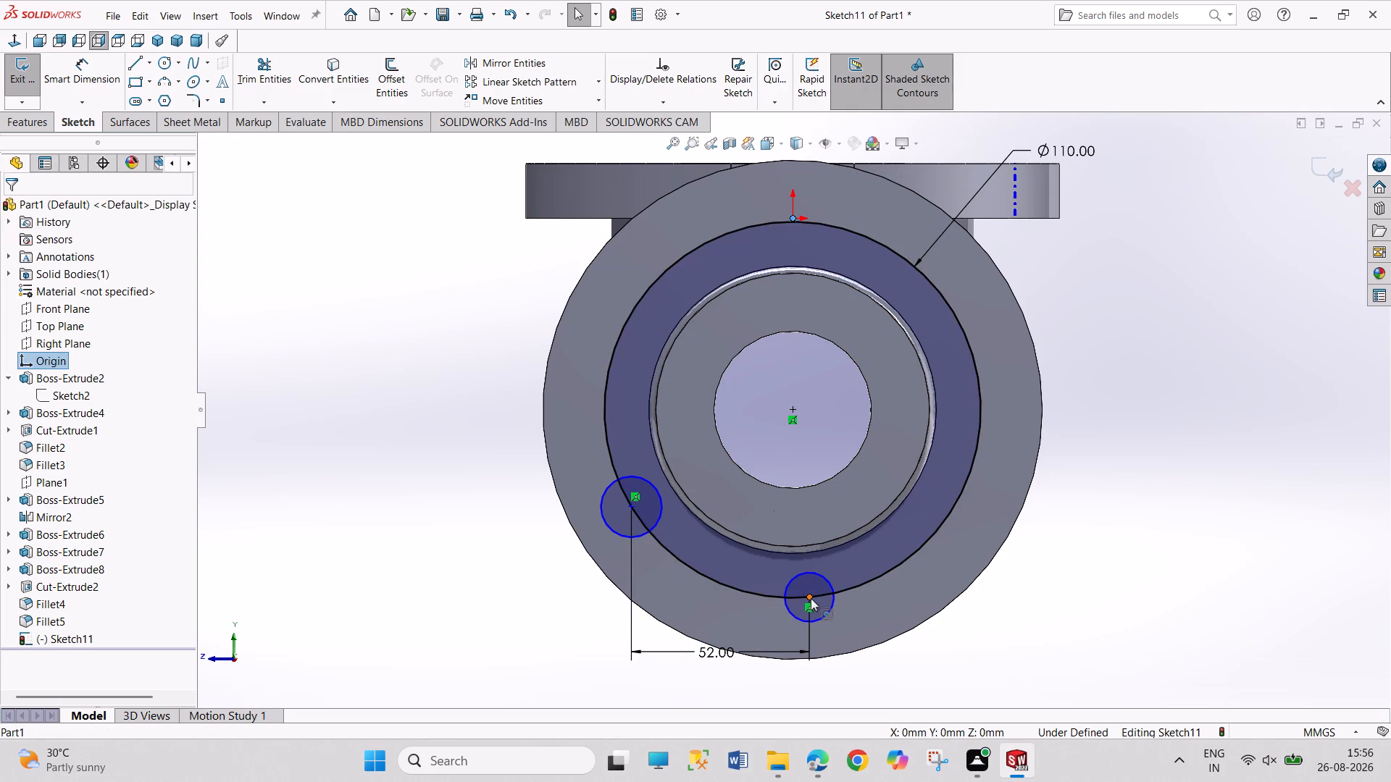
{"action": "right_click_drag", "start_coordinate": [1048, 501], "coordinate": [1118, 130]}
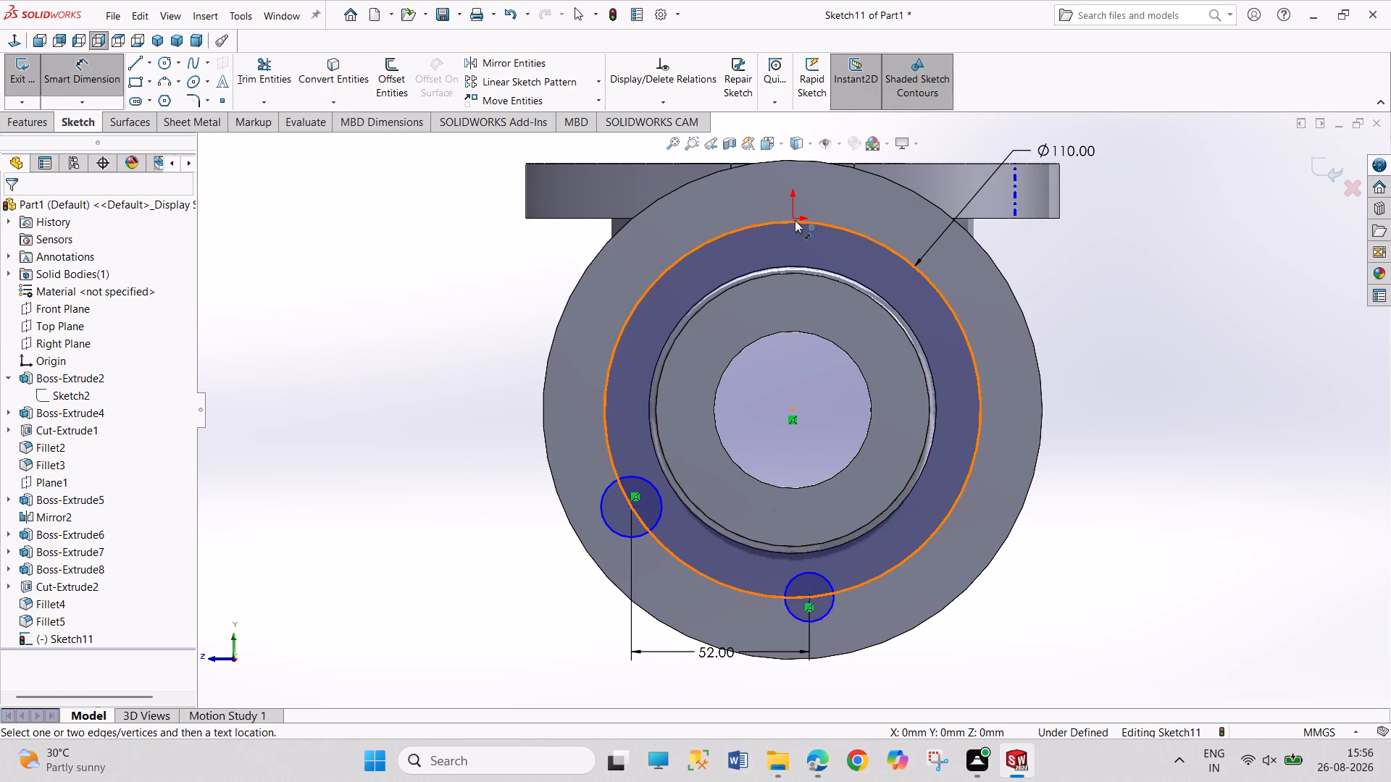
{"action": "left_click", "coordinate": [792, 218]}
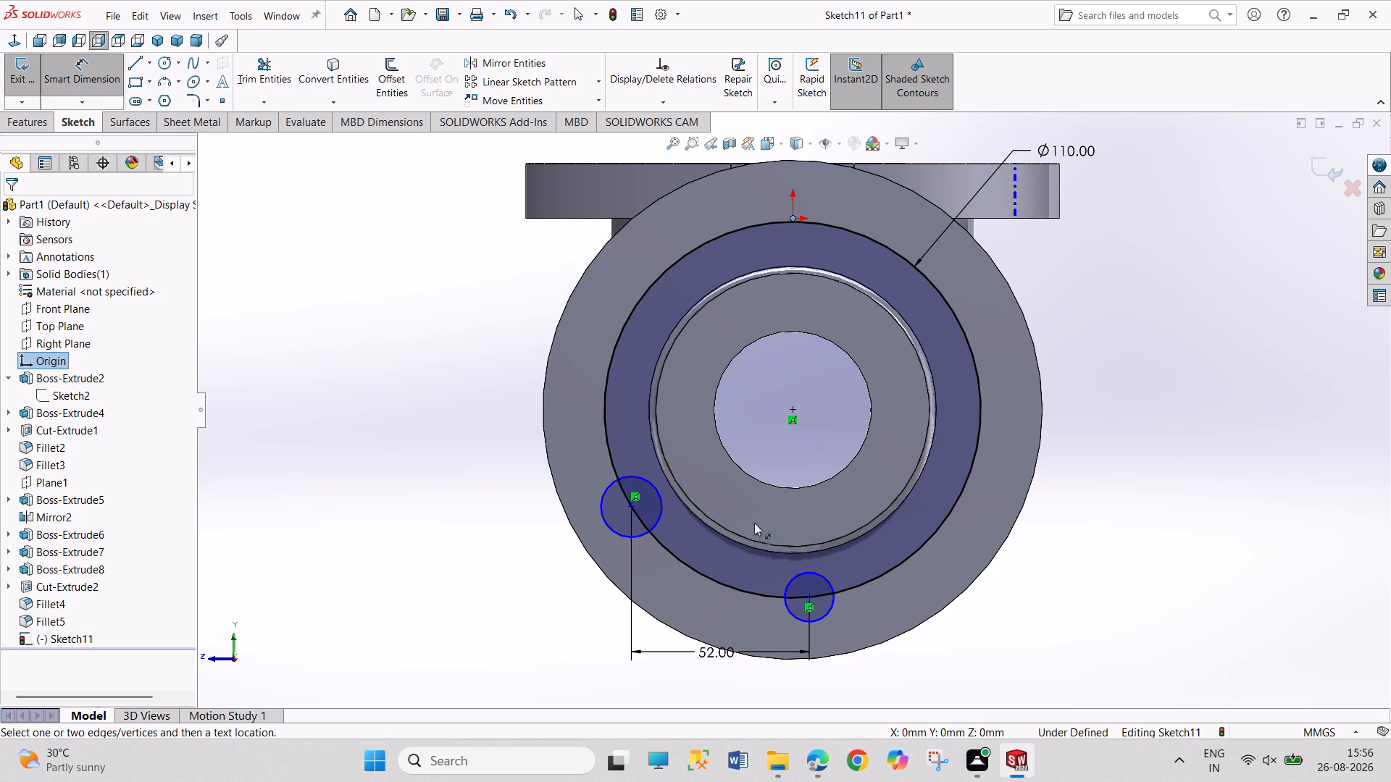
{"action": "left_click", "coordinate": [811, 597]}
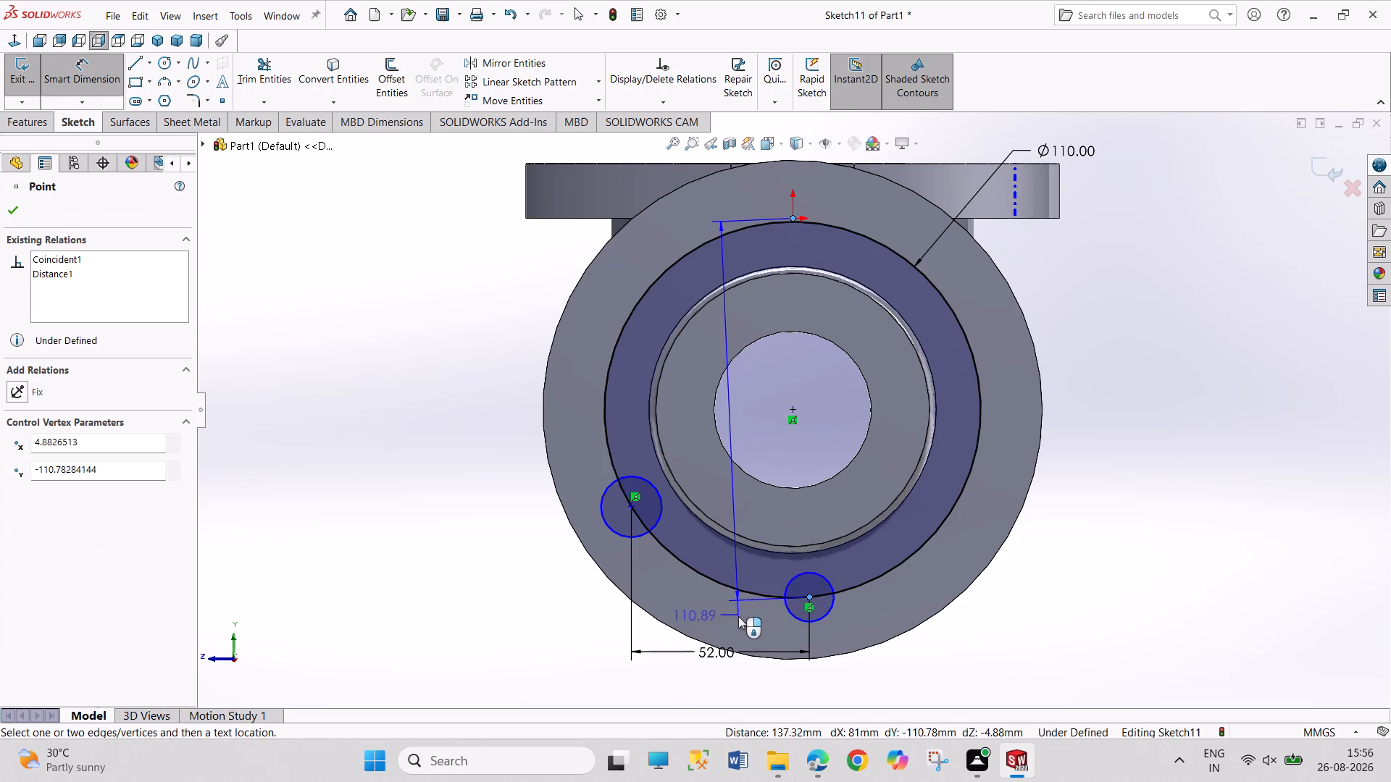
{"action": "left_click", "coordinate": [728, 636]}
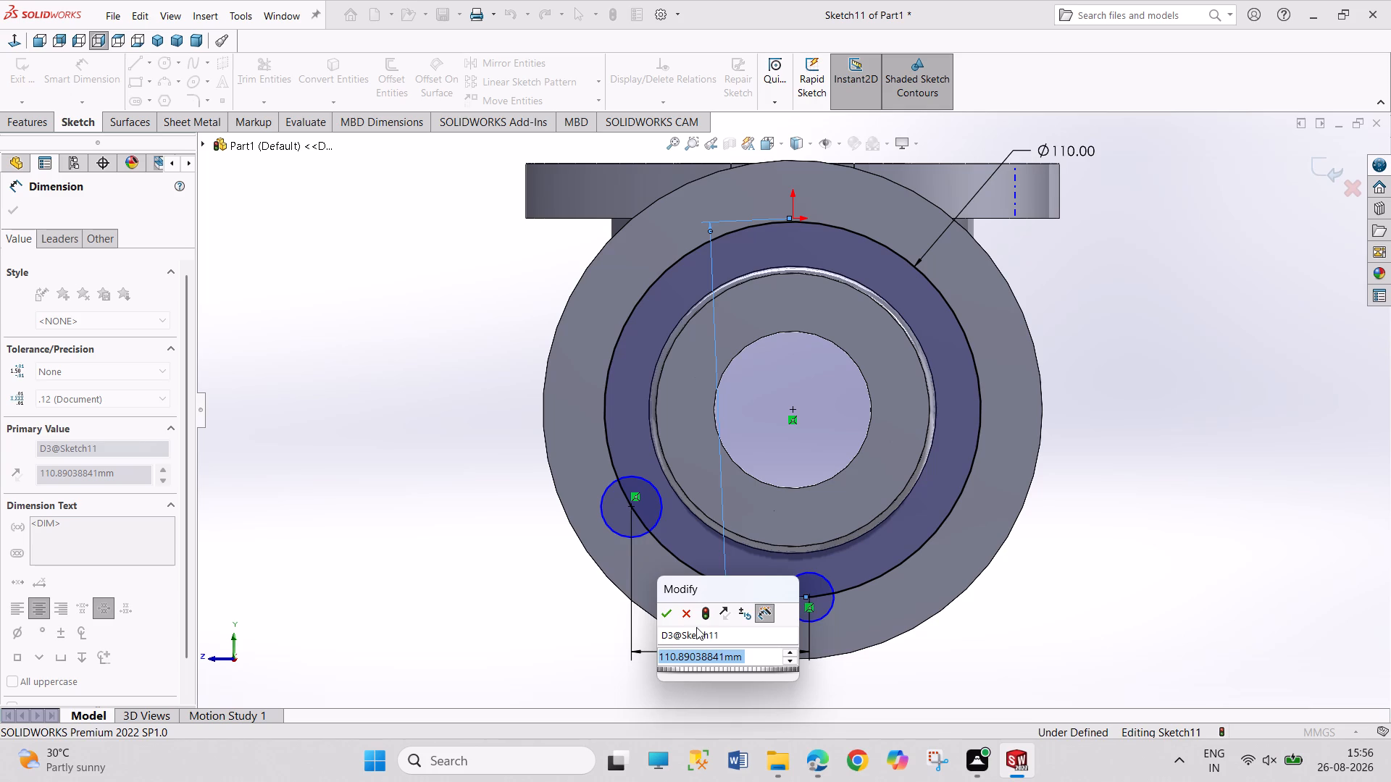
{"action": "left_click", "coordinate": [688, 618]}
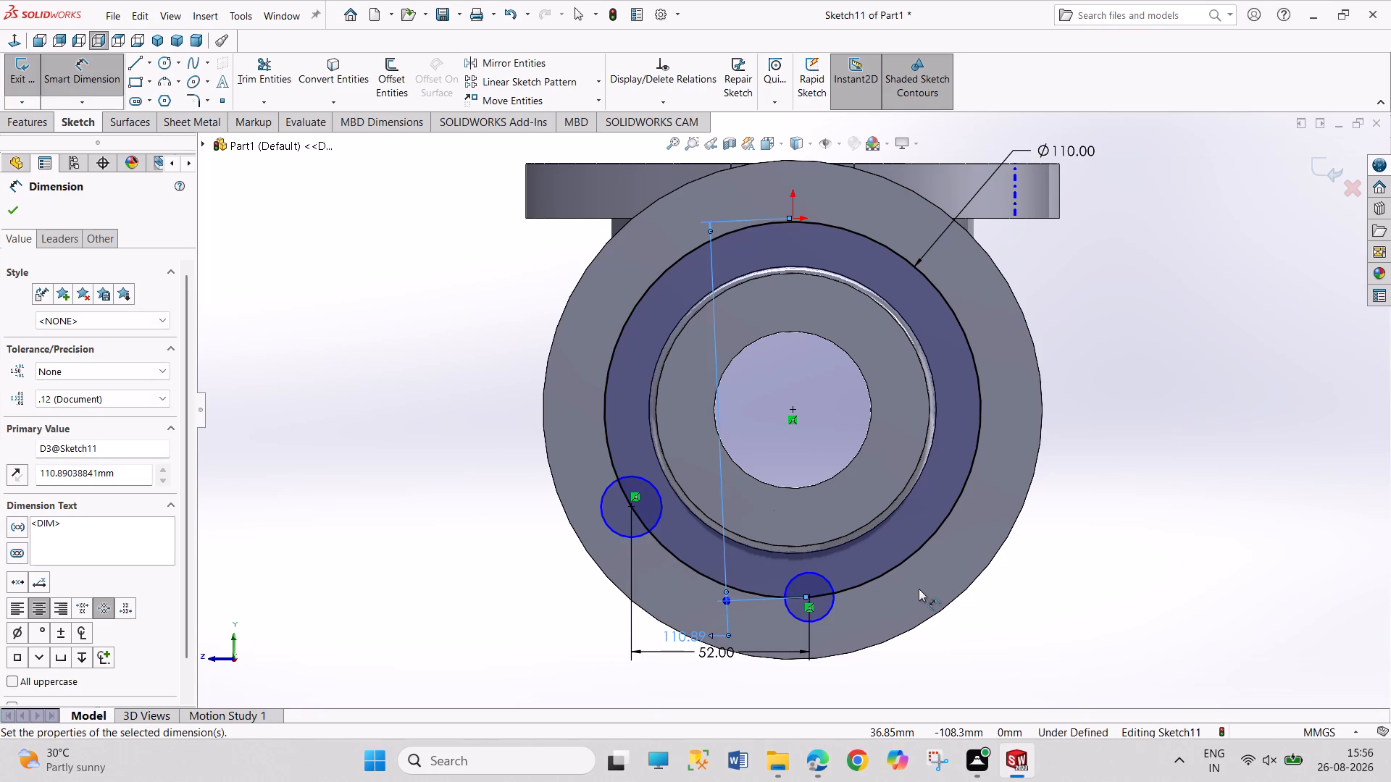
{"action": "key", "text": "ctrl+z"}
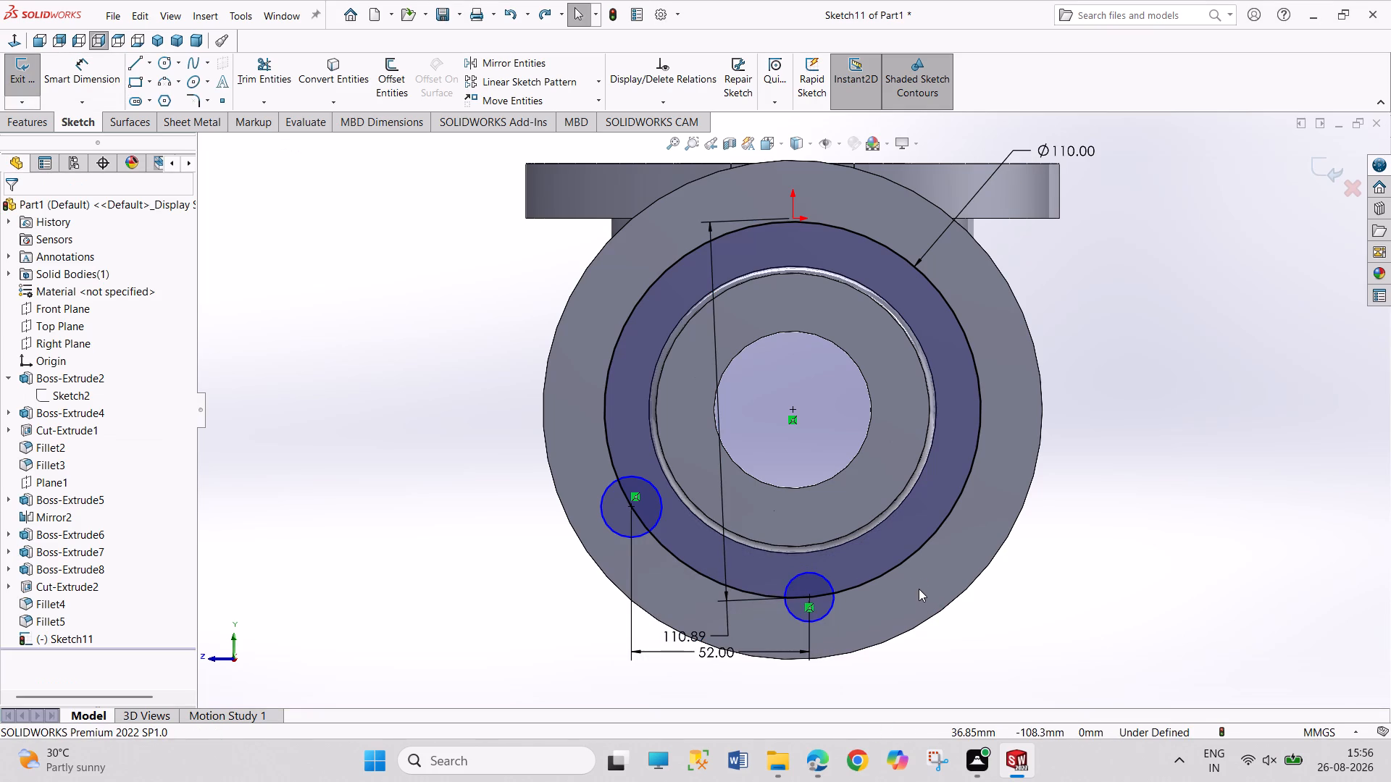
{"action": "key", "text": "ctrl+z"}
Dimension the horizontal distance from the origin to the smaller hole circle's center as 52/2 (26 mm).
{"action": "right_click_drag", "start_coordinate": [945, 616], "coordinate": [974, 433]}
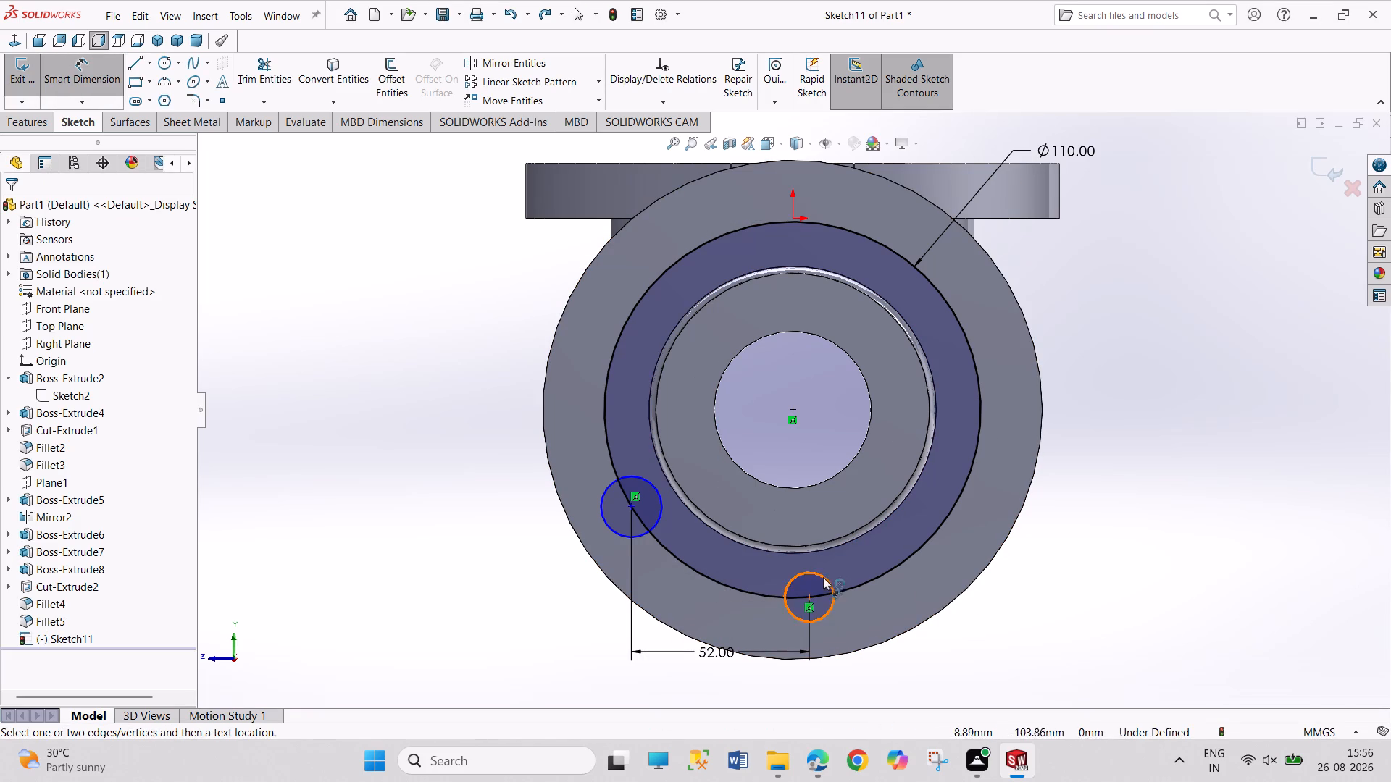
{"action": "left_click", "coordinate": [810, 595]}
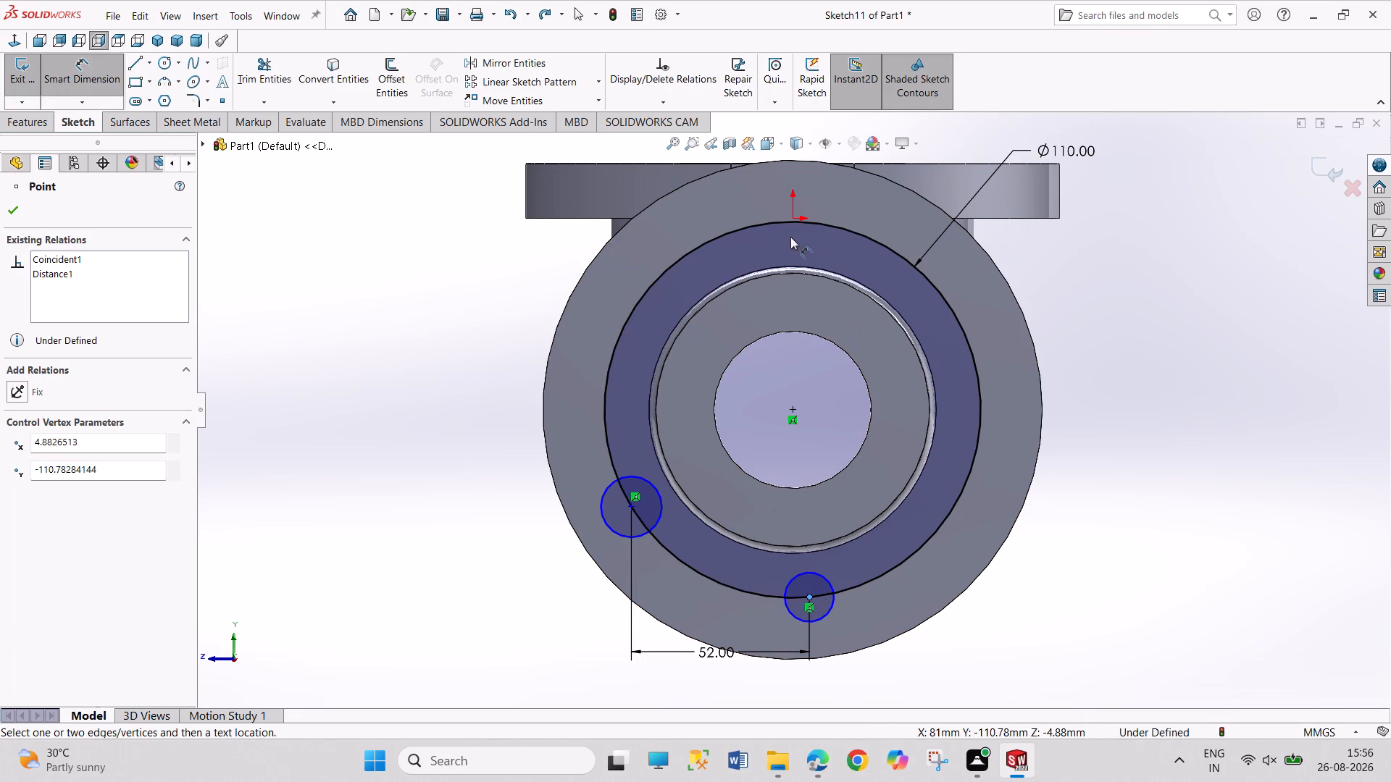
{"action": "left_click", "coordinate": [792, 219]}
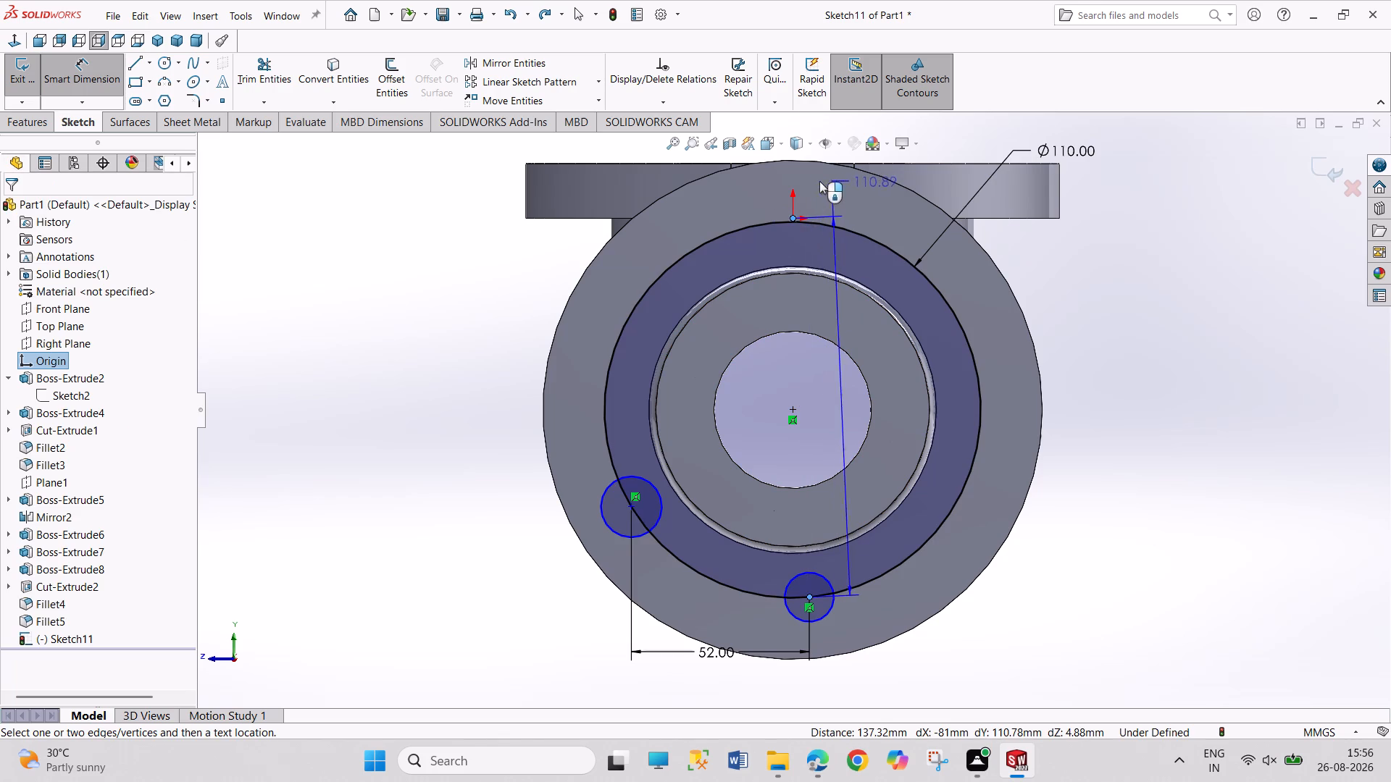
{"action": "left_click", "coordinate": [792, 187]}
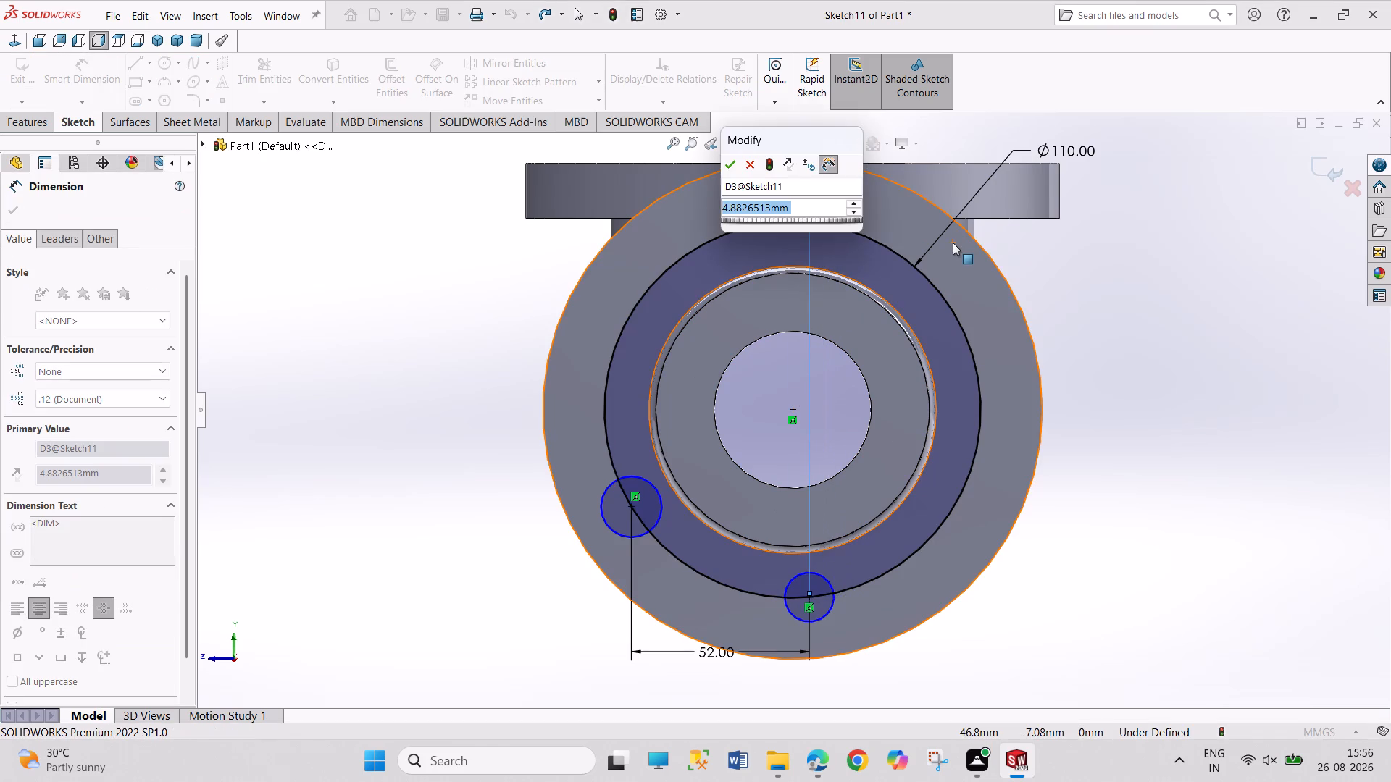
{"action": "type", "text": "52/2"}
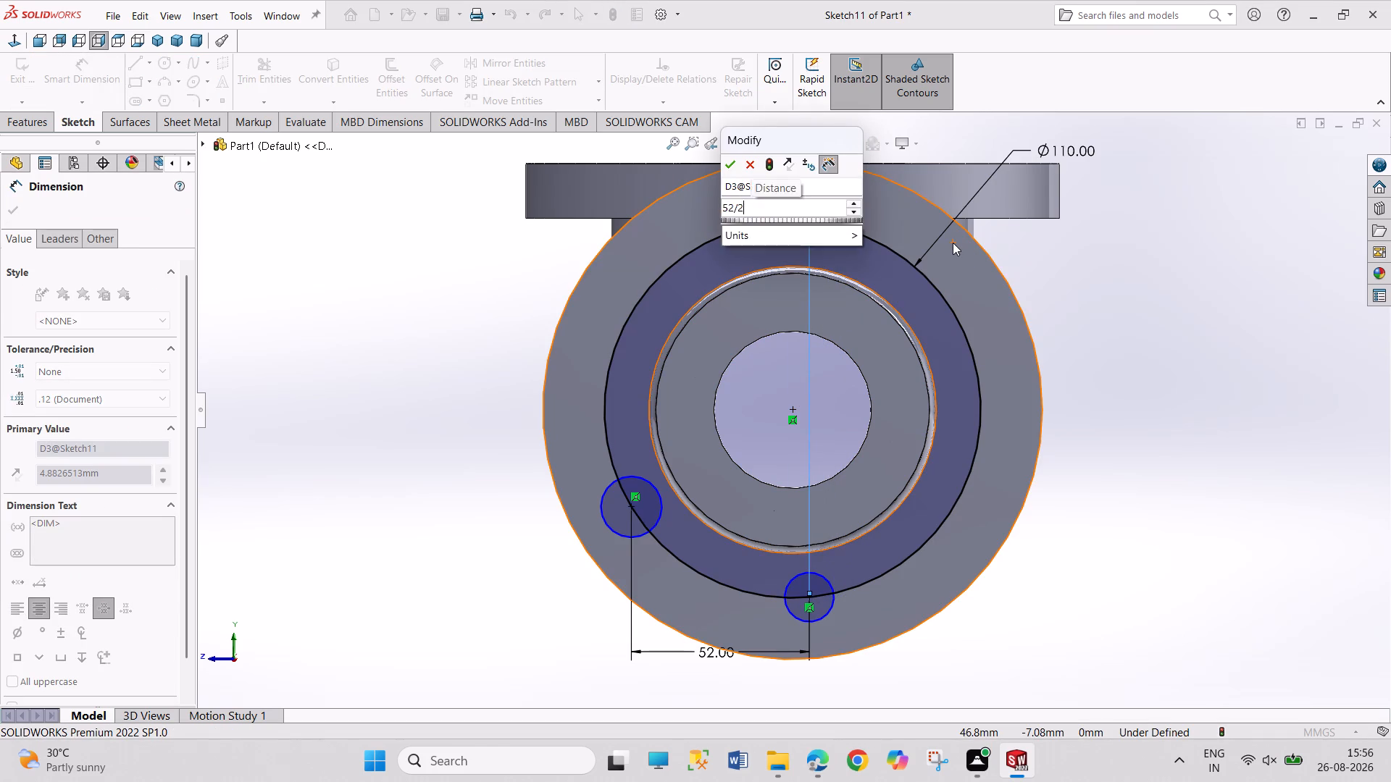
{"action": "key", "text": "Return"}
{"action": "right_click", "coordinate": [1060, 495]}
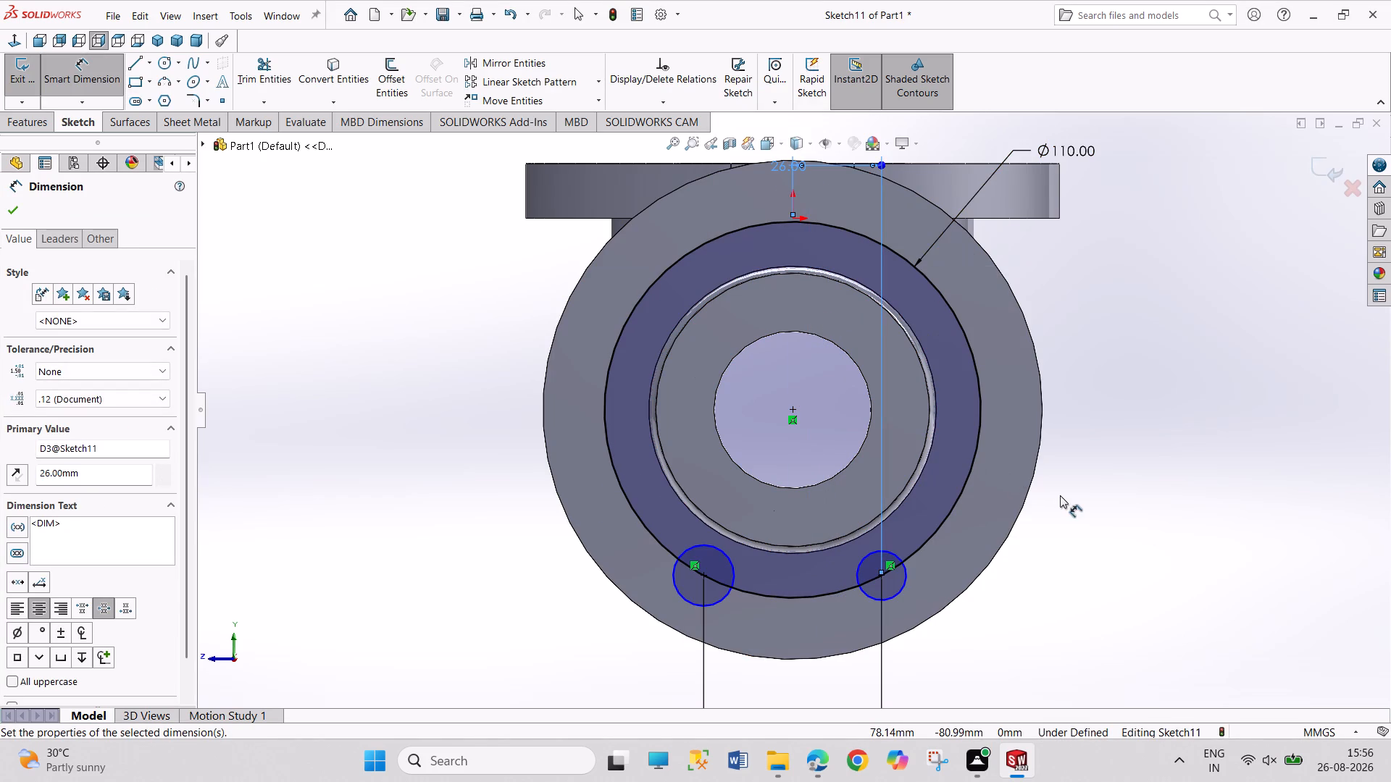
{"action": "left_click", "coordinate": [1090, 546]}
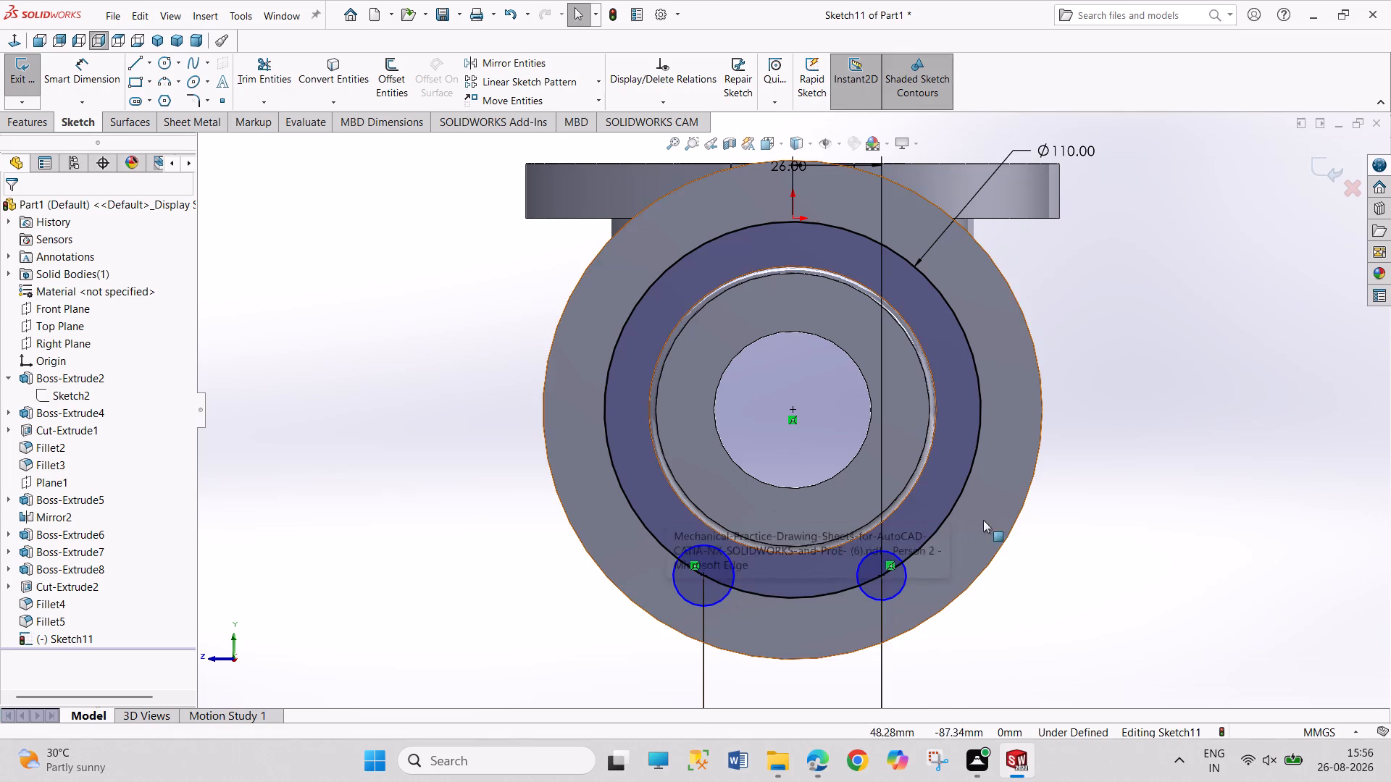
Dimension the smaller hole circle's diameter as 16 mm.
{"action": "right_click_drag", "start_coordinate": [1018, 581], "coordinate": [1018, 487]}
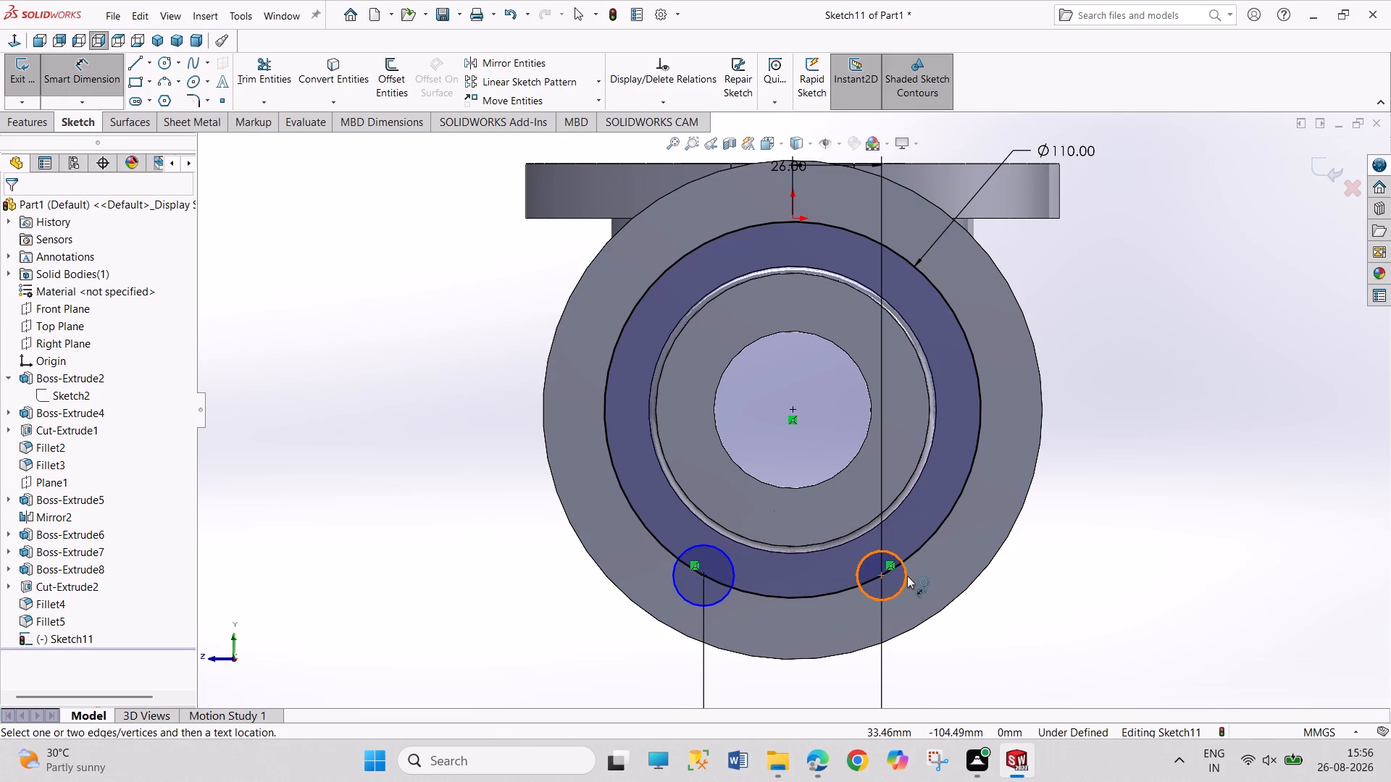
{"action": "left_click", "coordinate": [907, 576]}
{"action": "left_click", "coordinate": [1115, 481]}
{"action": "type", "text": "16"}
{"action": "key", "text": "Return"}
{"action": "right_click", "coordinate": [1099, 542]}
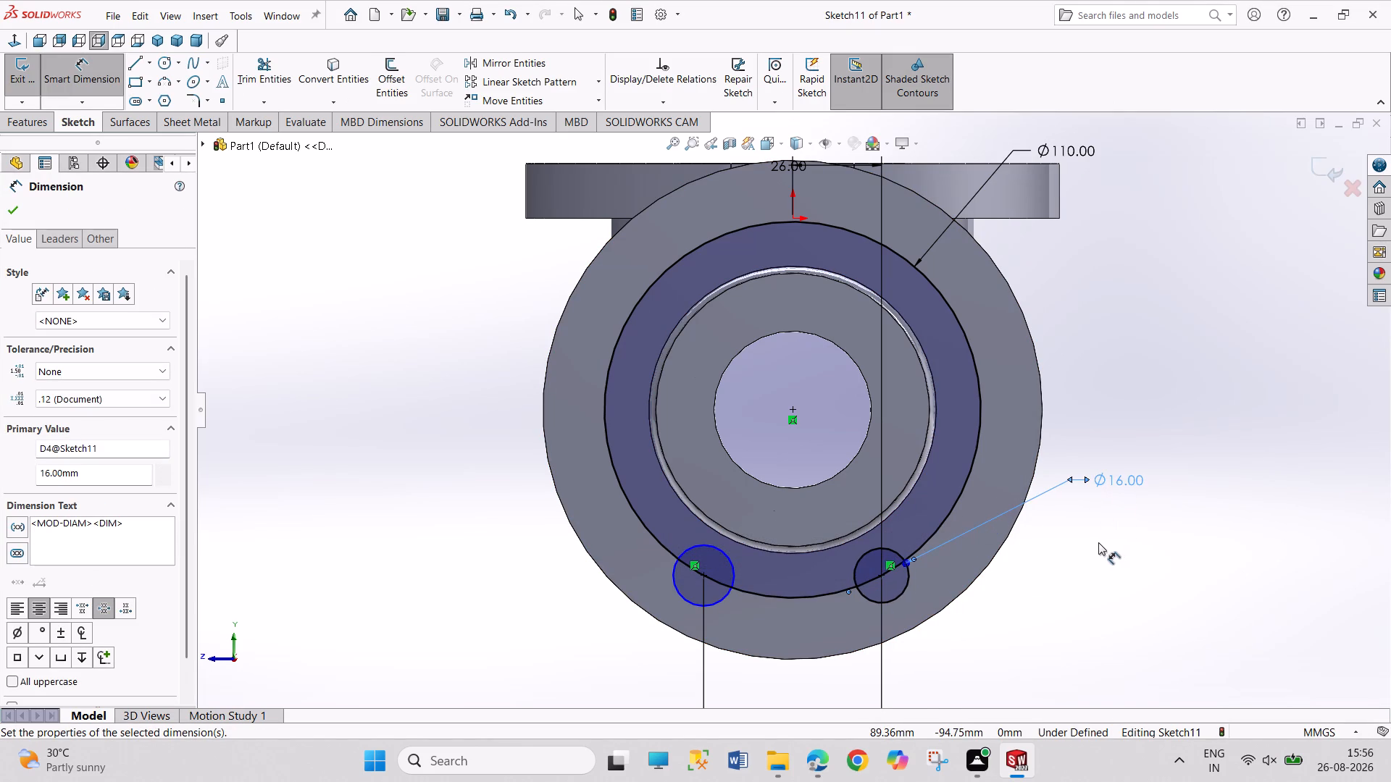
{"action": "left_click", "coordinate": [1106, 596]}
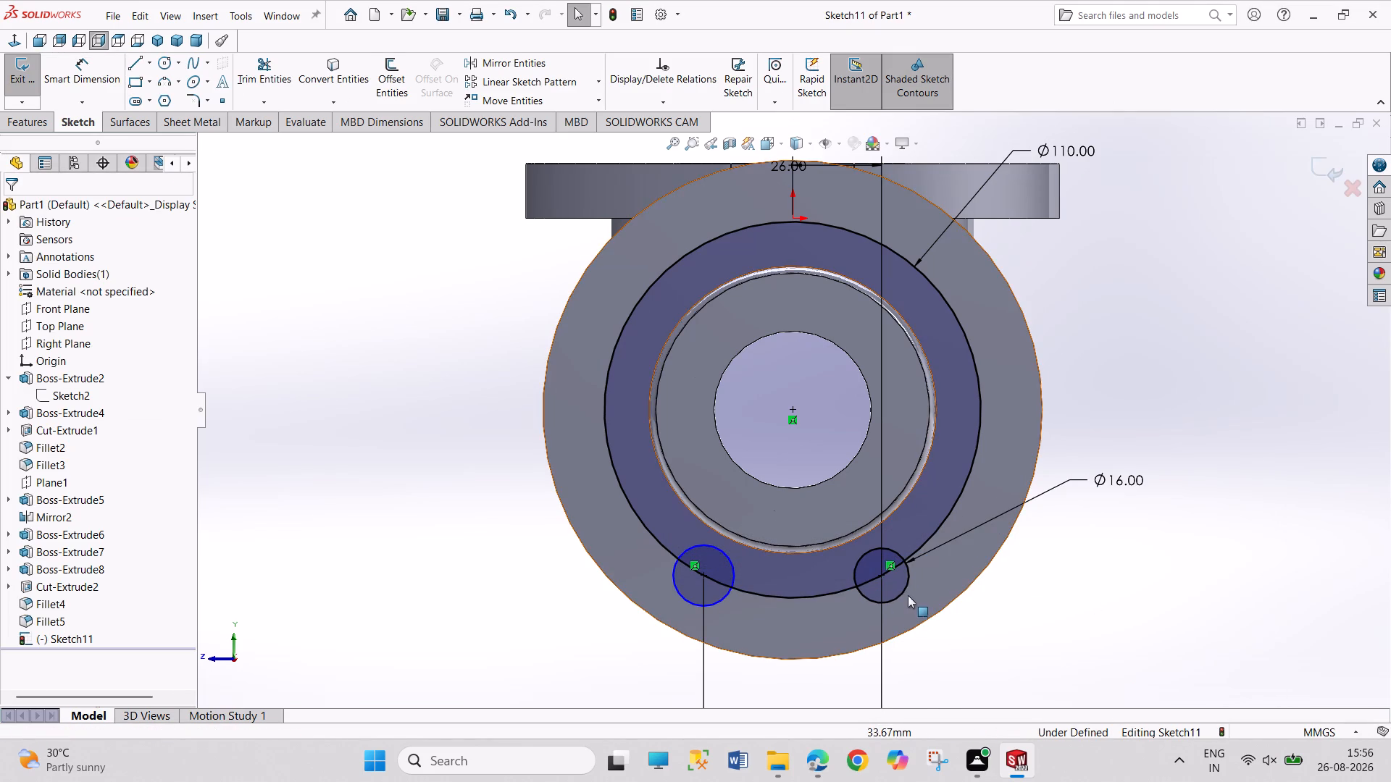
Add an Equal relation between the two hole circles.
{"action": "left_click", "coordinate": [906, 589]}
{"action": "left_click", "coordinate": [722, 600], "text": "ctrl"}
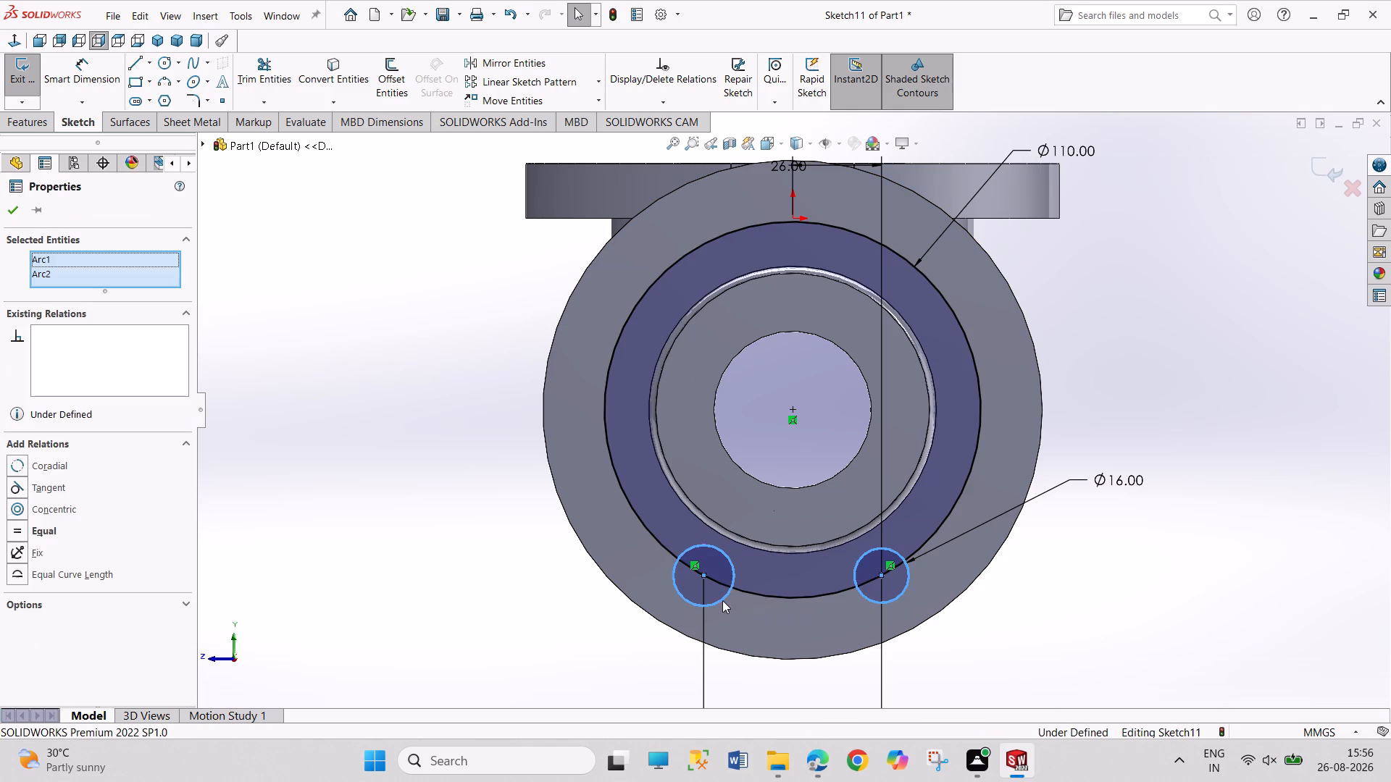
{"action": "left_click", "coordinate": [827, 536]}
{"action": "left_click", "coordinate": [1032, 596]}
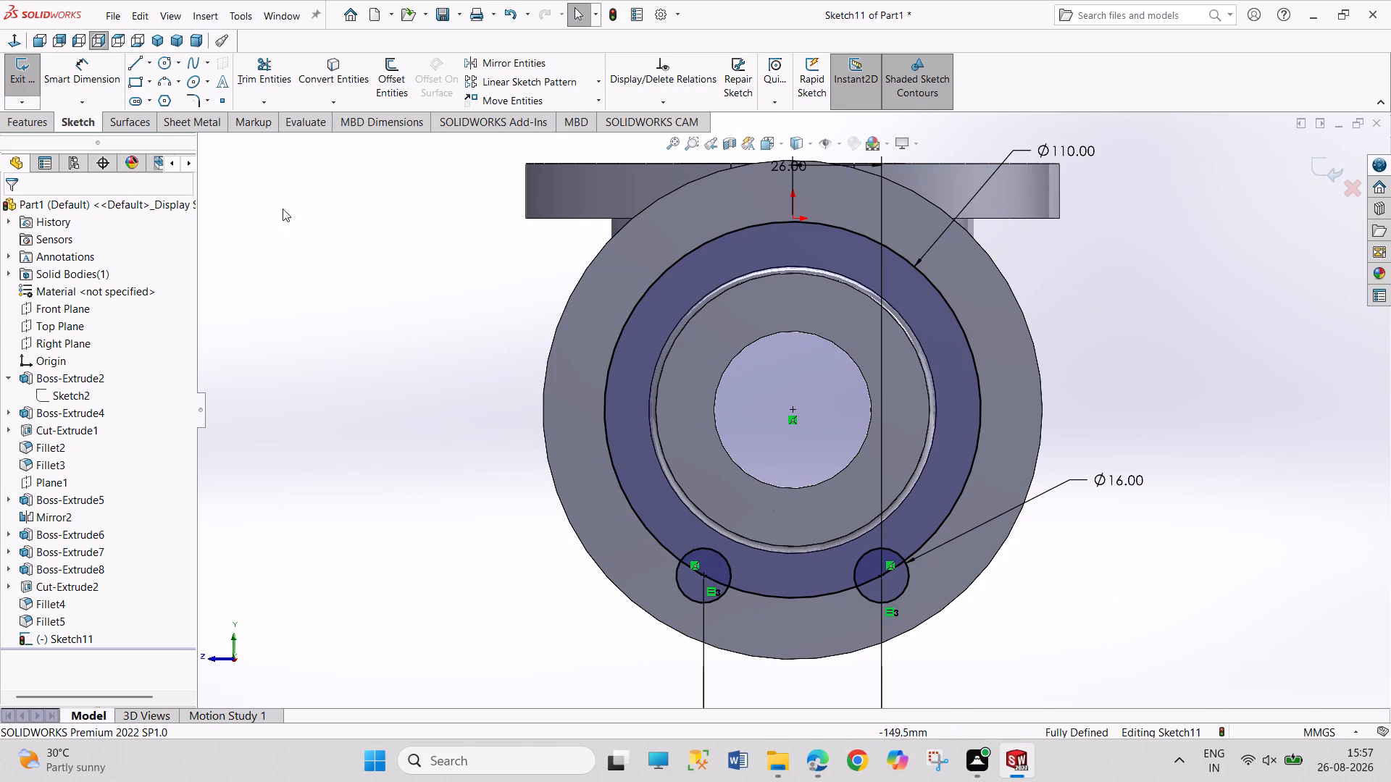
Sketch a nearly horizontal construction centerline from the bore center outward past the flange's outer edge.
{"action": "left_click", "coordinate": [157, 63]}
{"action": "left_click", "coordinate": [148, 62]}
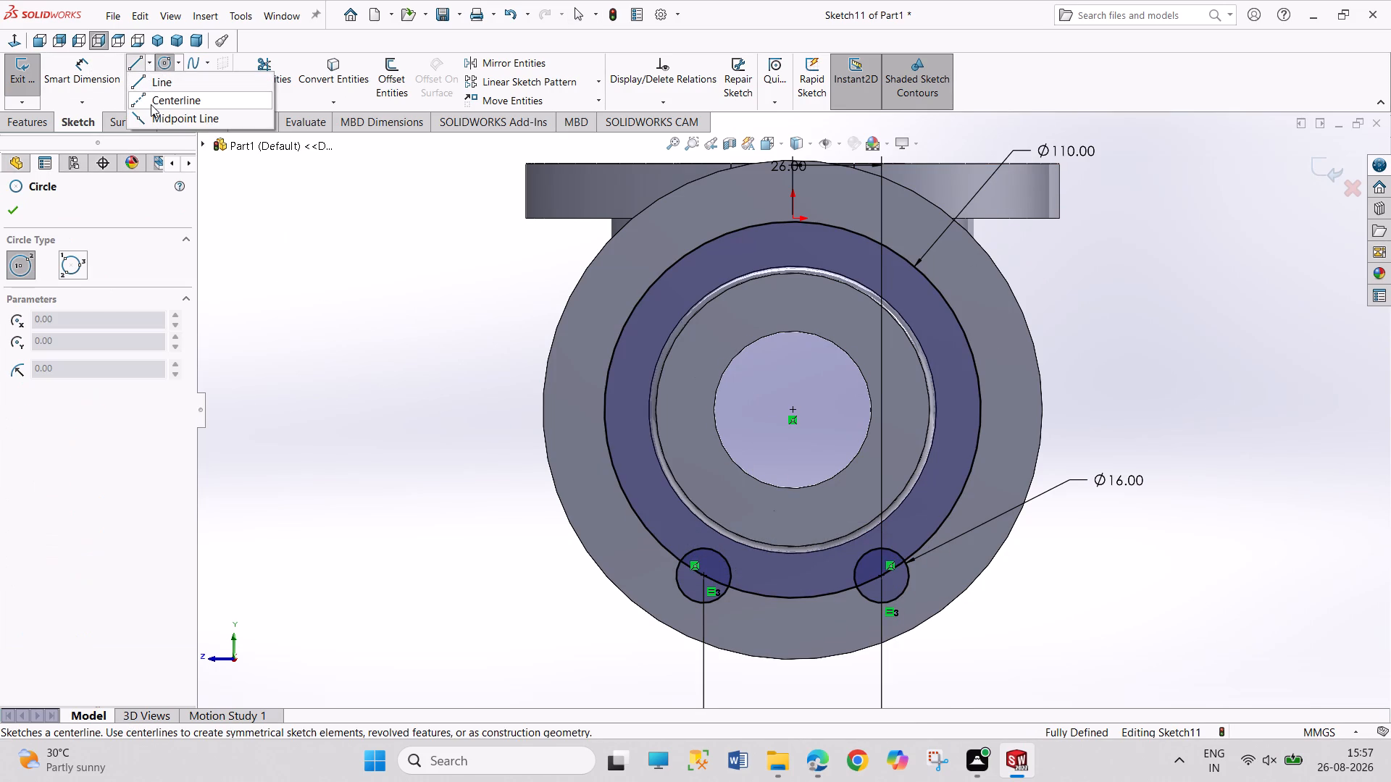
{"action": "left_click", "coordinate": [151, 104]}
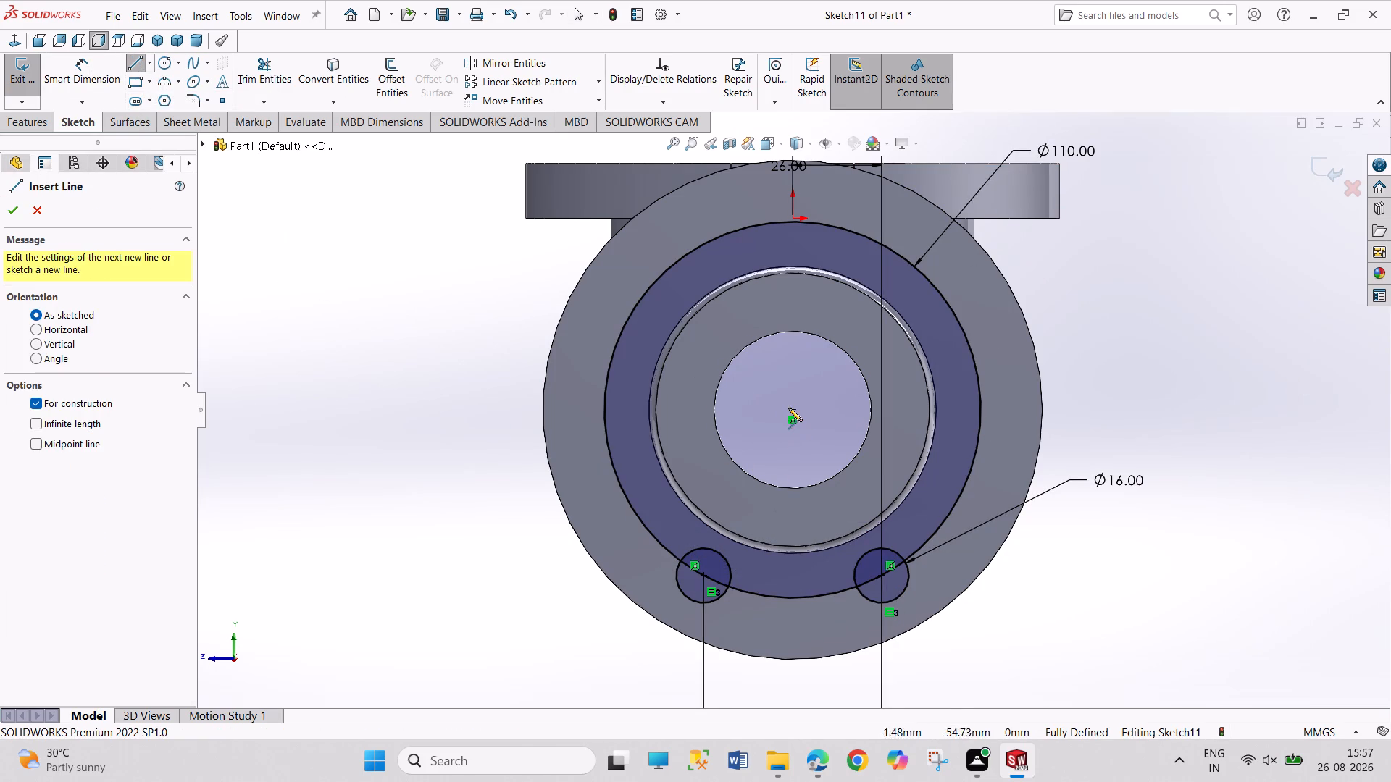
{"action": "left_click", "coordinate": [793, 408]}
{"action": "left_click", "coordinate": [1145, 398]}
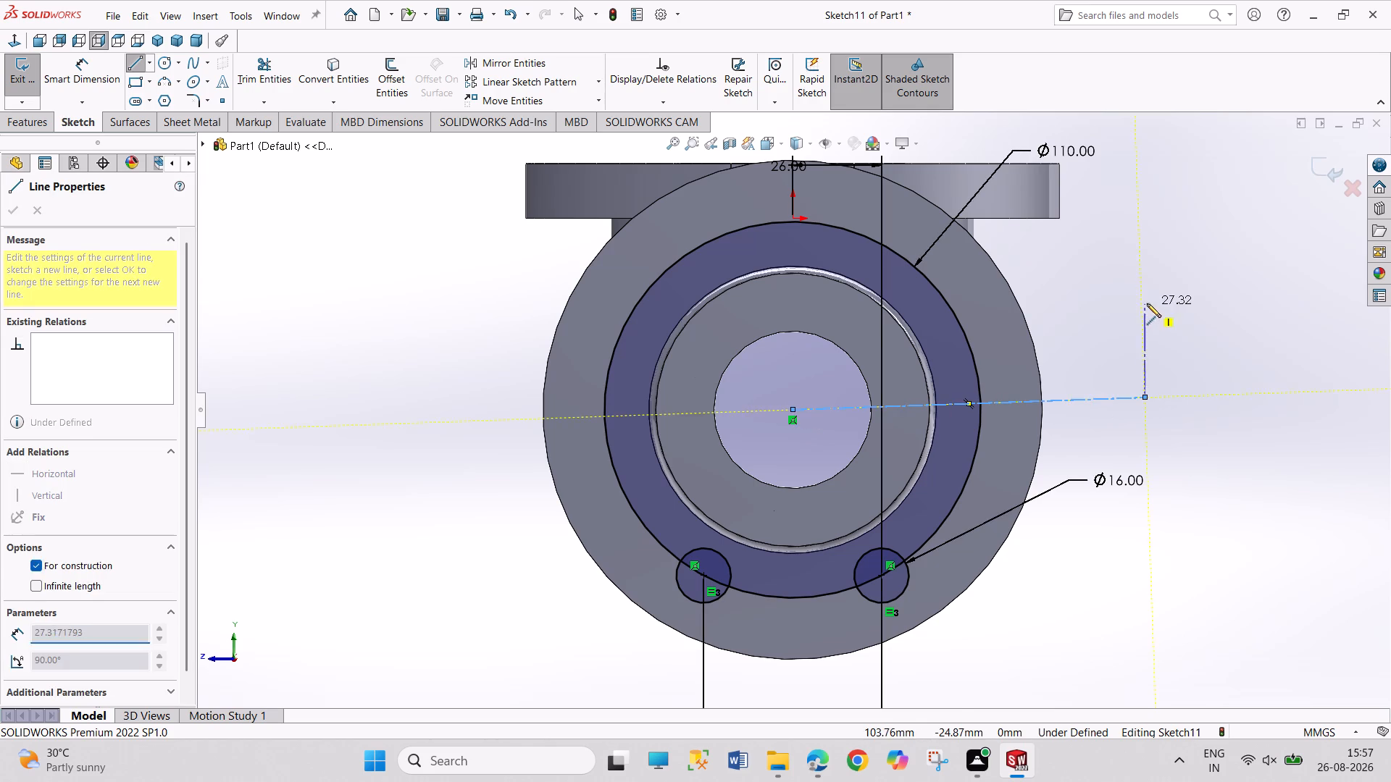
{"action": "right_click", "coordinate": [1147, 303]}
{"action": "left_click", "coordinate": [1157, 317]}
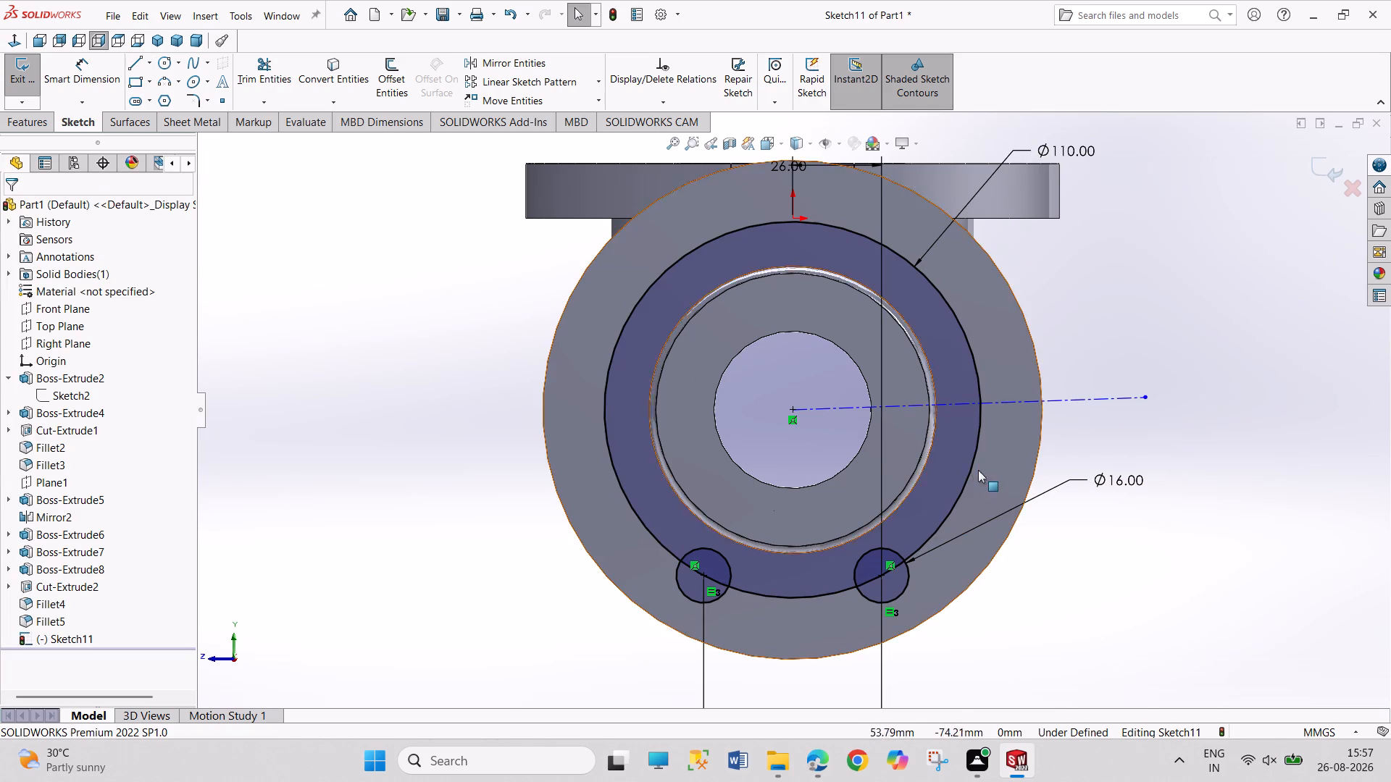
Add a Horizontal relation to the construction centerline running outward from the bore center.
{"action": "left_click", "coordinate": [1088, 398]}
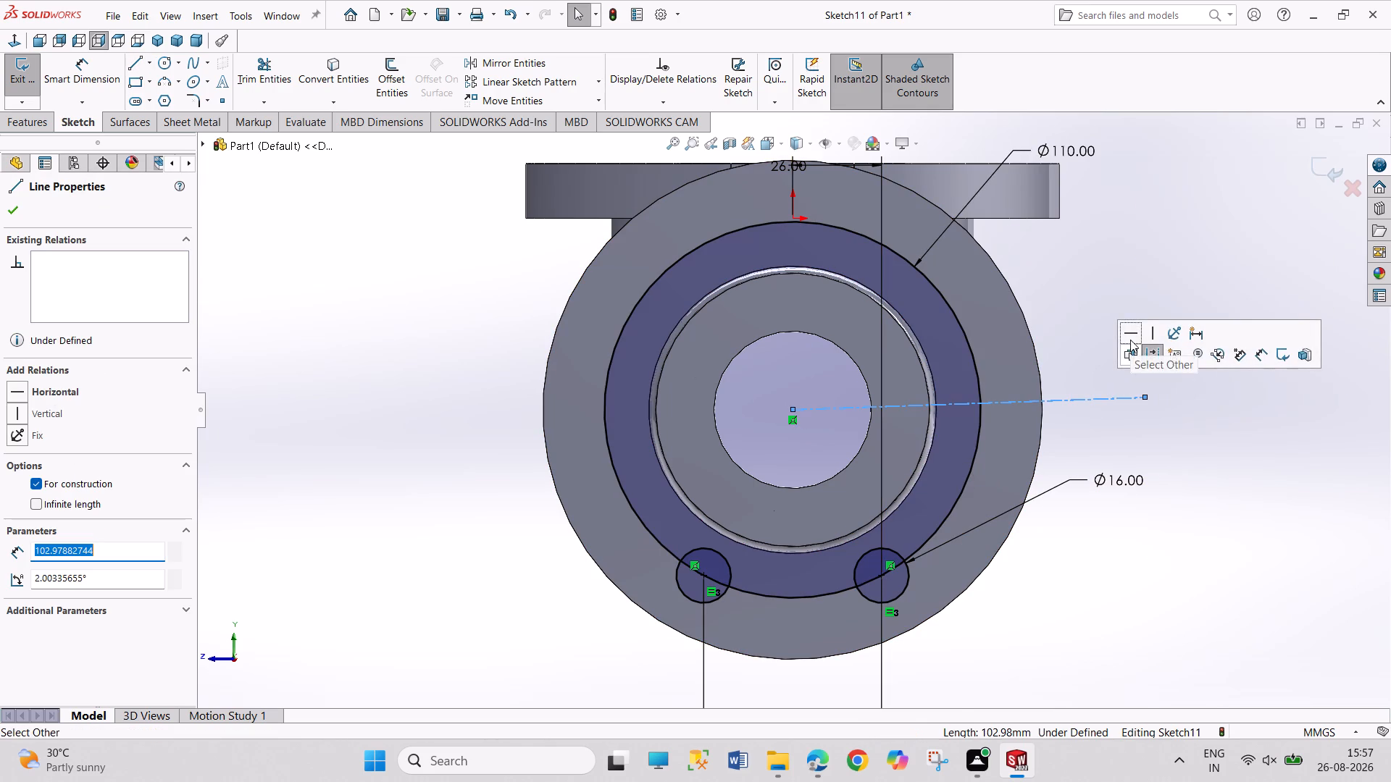
{"action": "left_click", "coordinate": [1131, 332]}
{"action": "left_click", "coordinate": [1181, 561]}
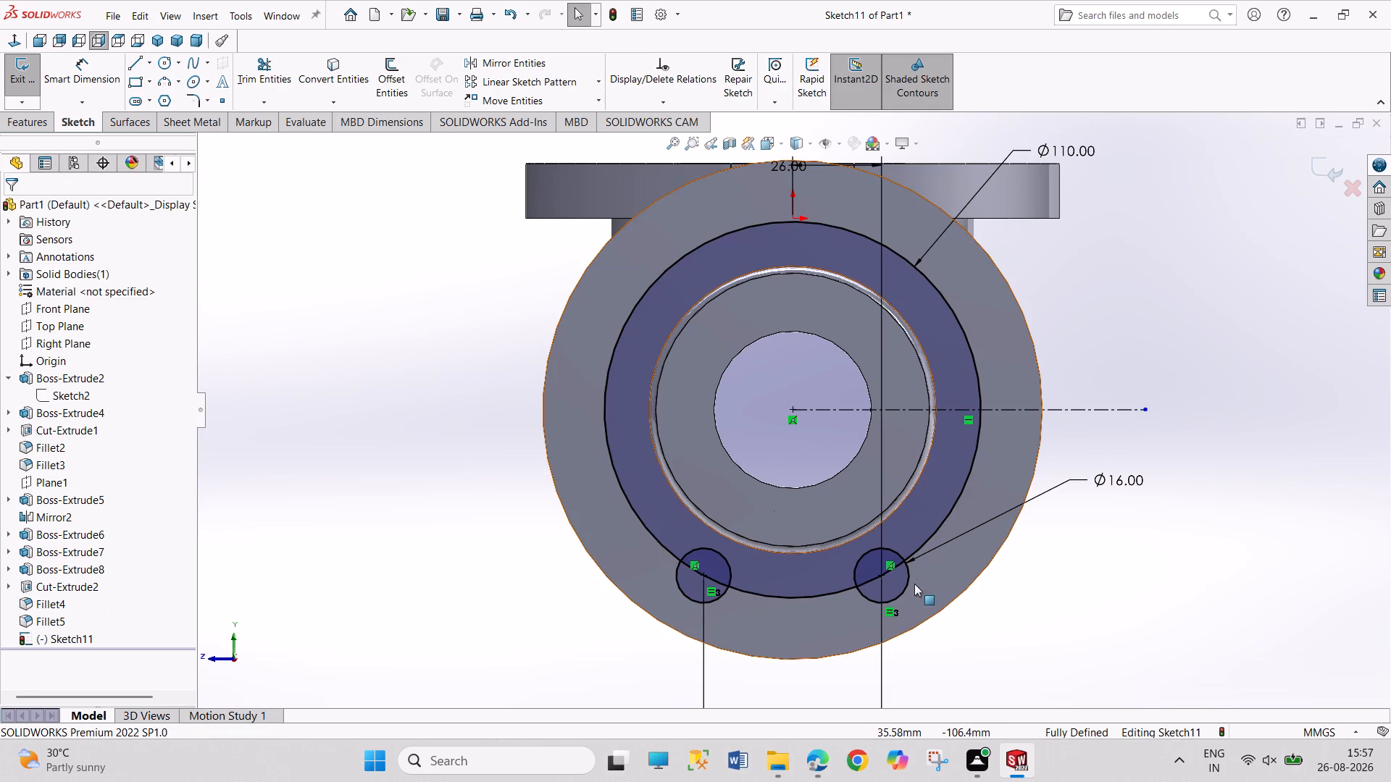
Mirror the two bolt hole circles about the horizontal construction centerline, keeping the originals.
{"action": "left_click", "coordinate": [906, 576]}
{"action": "left_click", "coordinate": [725, 593], "text": "ctrl"}
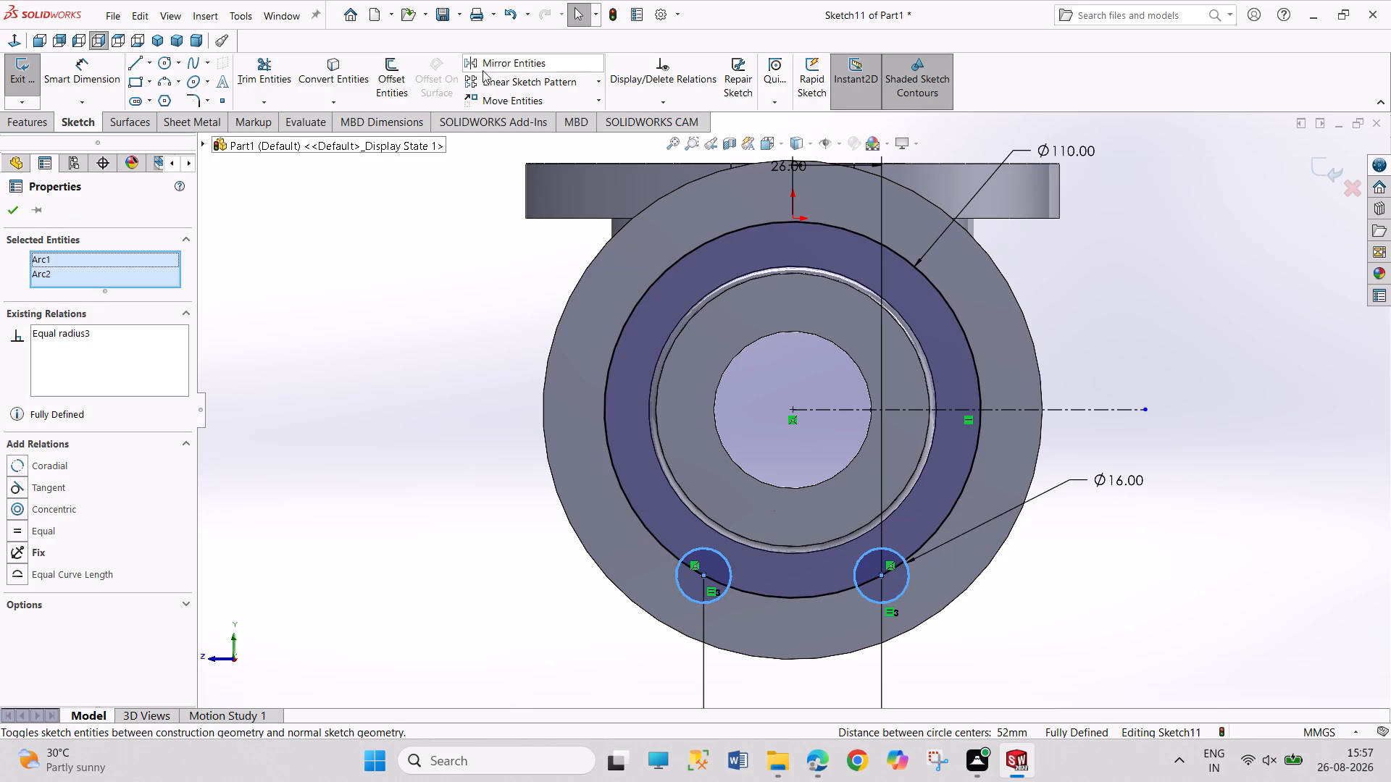
{"action": "left_click_drag", "start_coordinate": [483, 57], "coordinate": [485, 62]}
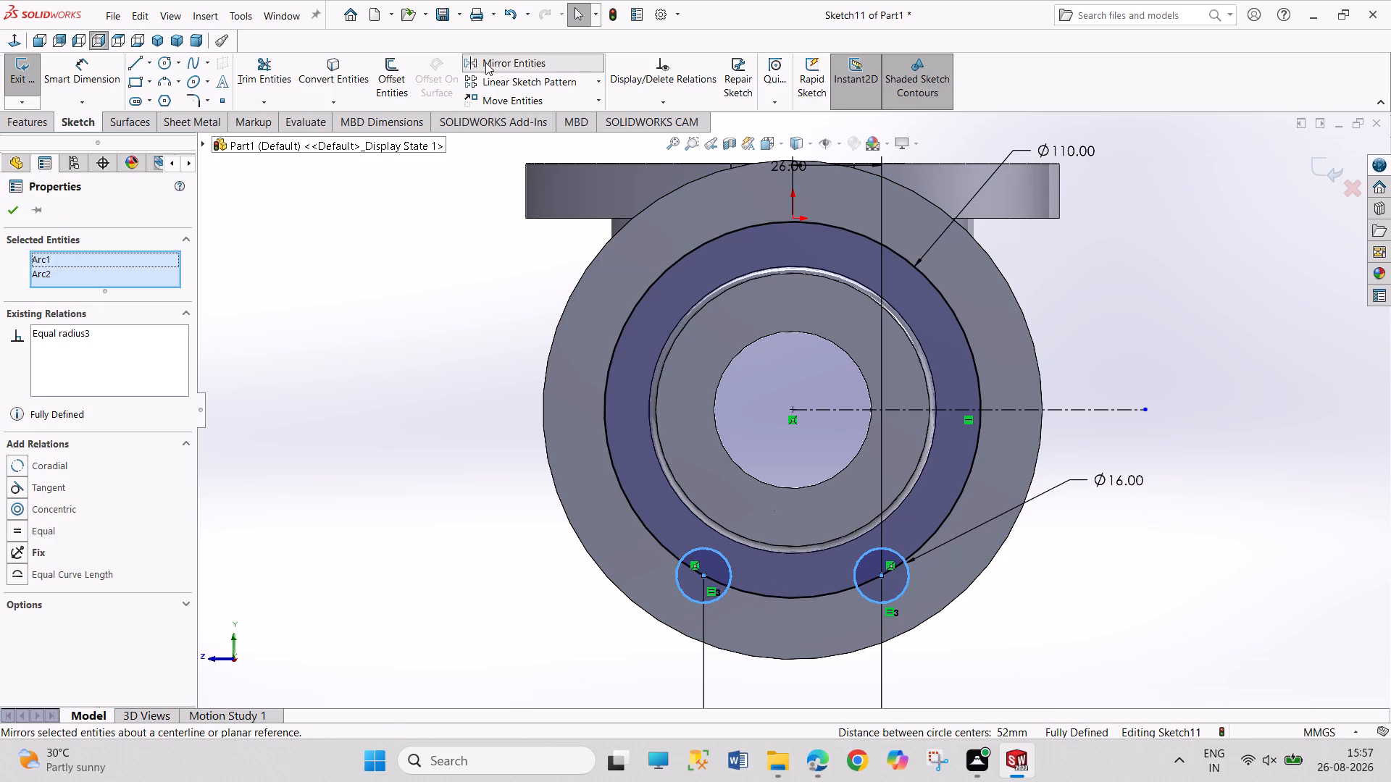
{"action": "left_click_drag", "start_coordinate": [485, 62], "coordinate": [496, 90]}
{"action": "left_click", "coordinate": [507, 70]}
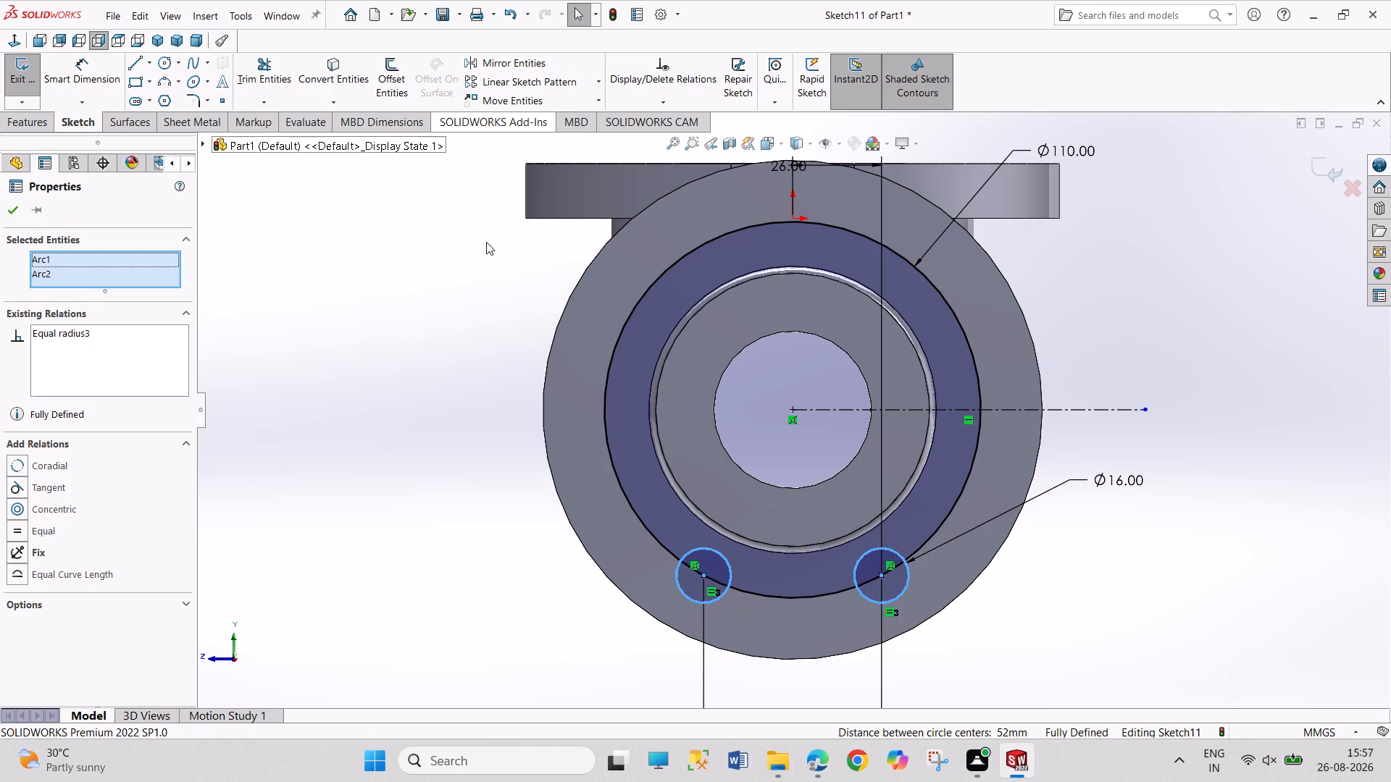
{"action": "left_click", "coordinate": [477, 70]}
{"action": "left_click", "coordinate": [138, 433]}
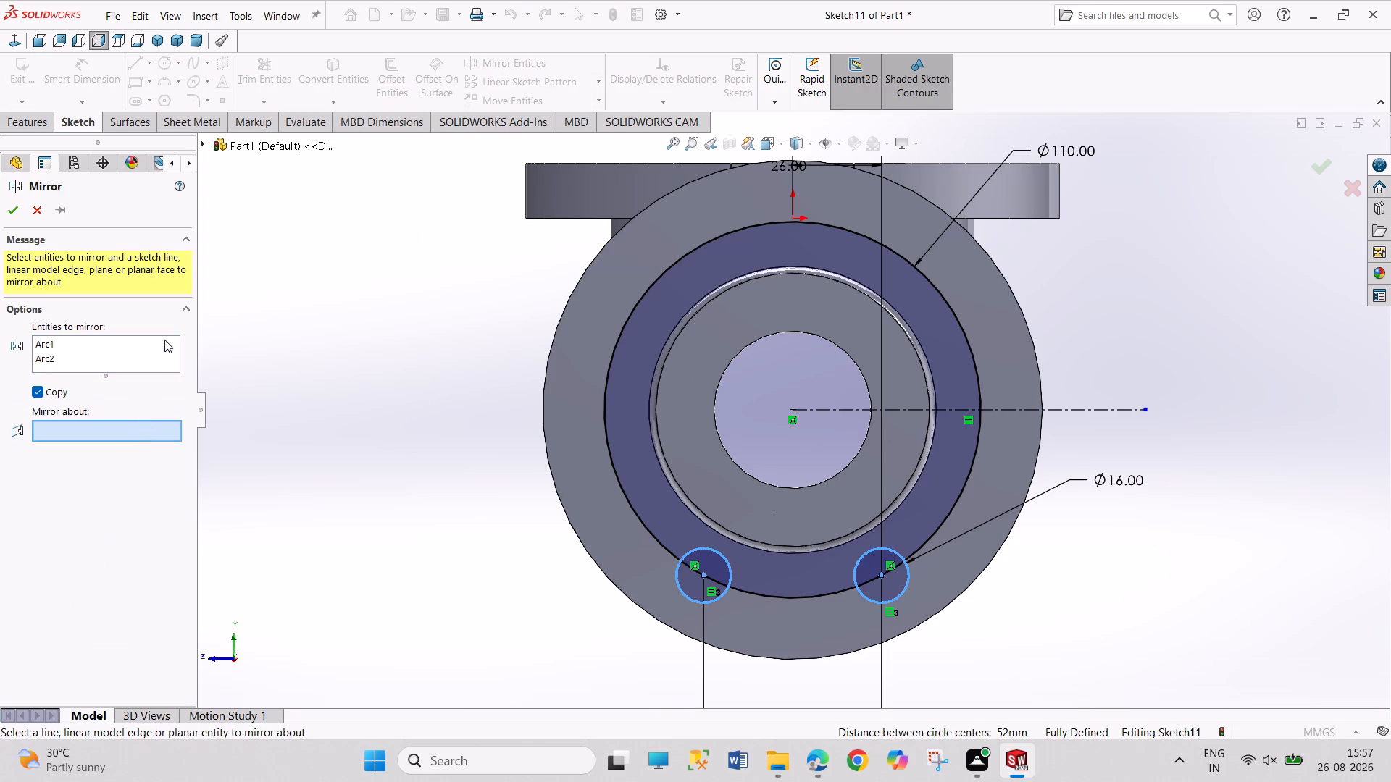
{"action": "left_click", "coordinate": [206, 143]}
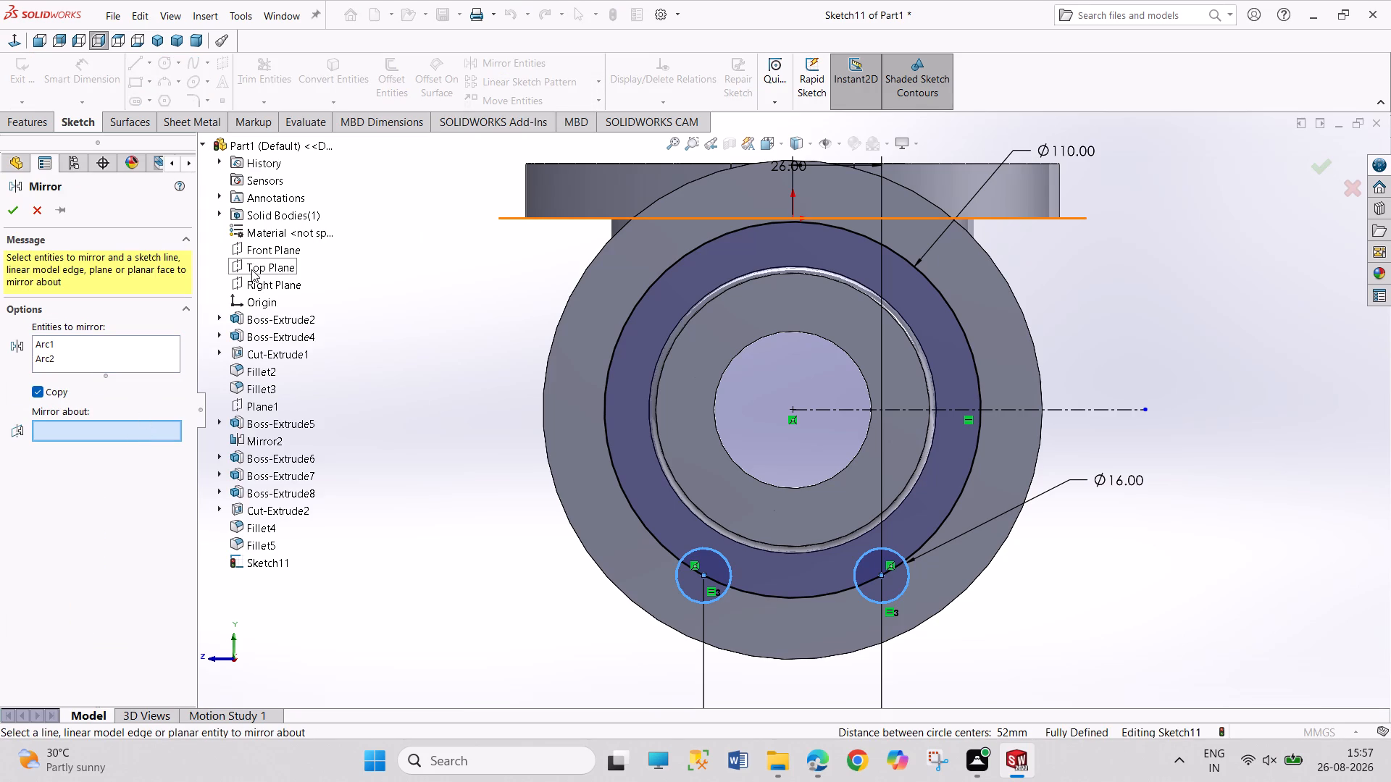
{"action": "left_click", "coordinate": [1036, 412]}
{"action": "left_click", "coordinate": [21, 212]}
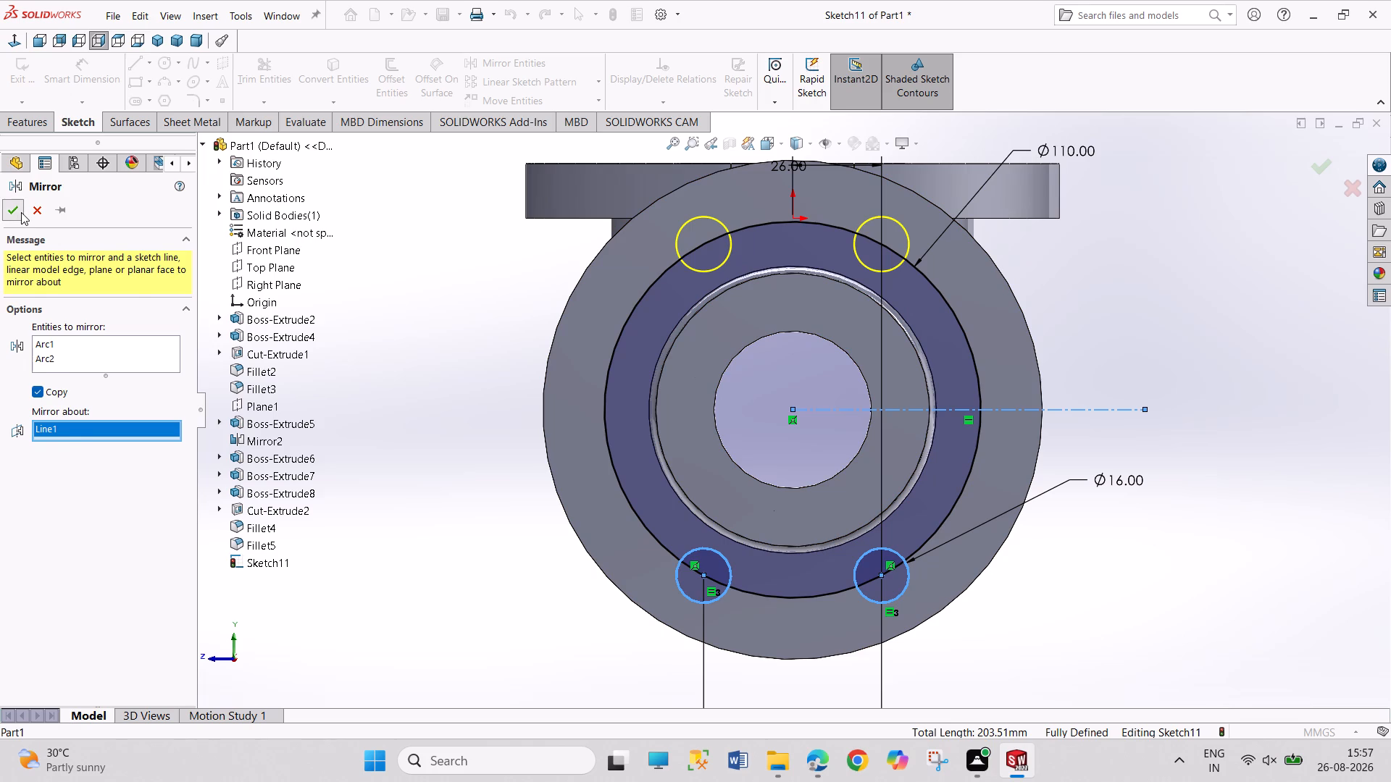
Set the horizontal distance between the two lower hole circles' centers to 60 mm and exit the sketch.
{"action": "middle_click_drag", "start_coordinate": [312, 353], "coordinate": [210, 398]}
{"action": "middle_click_drag", "start_coordinate": [209, 398], "coordinate": [186, 413]}
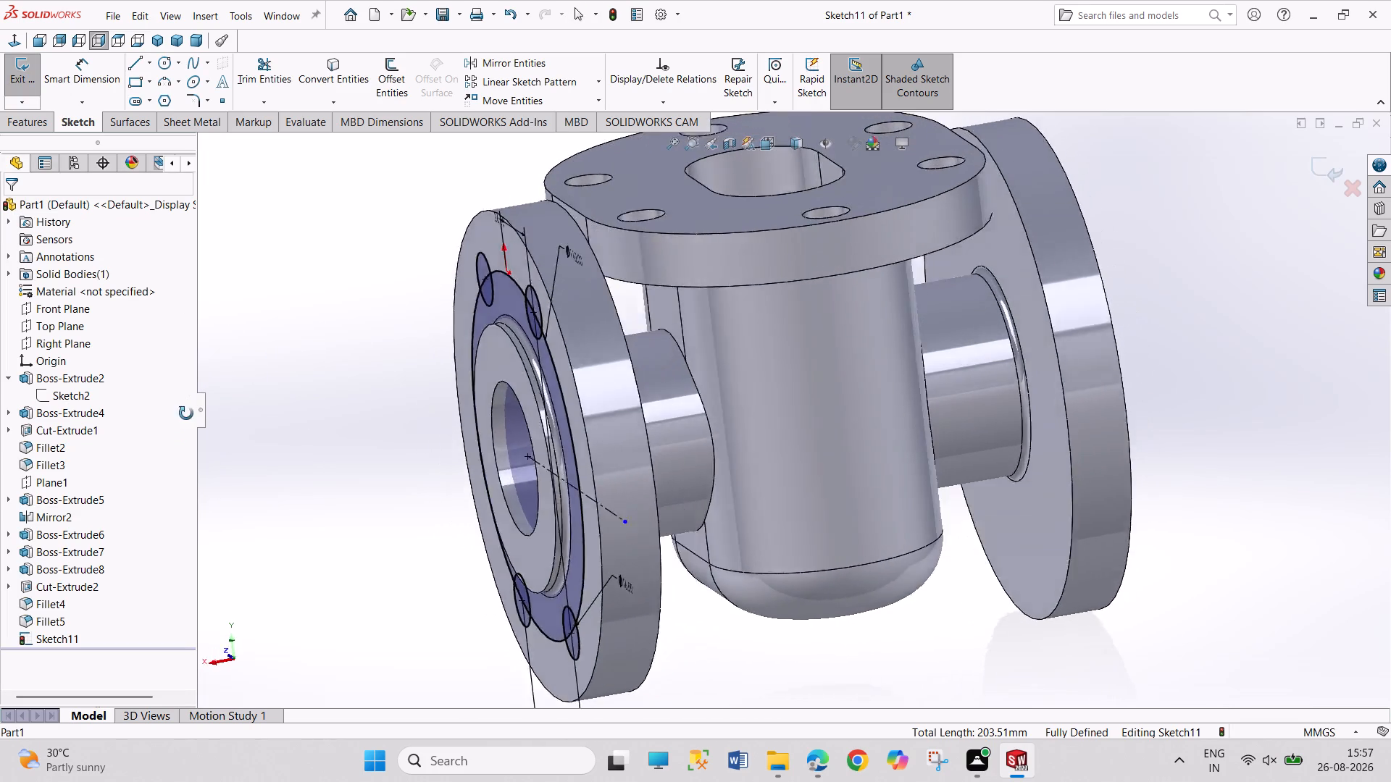
{"action": "middle_click_drag", "start_coordinate": [186, 413], "coordinate": [245, 442]}
{"action": "scroll", "coordinate": [178, 430], "scroll_direction": "up", "scroll_amount": 1}
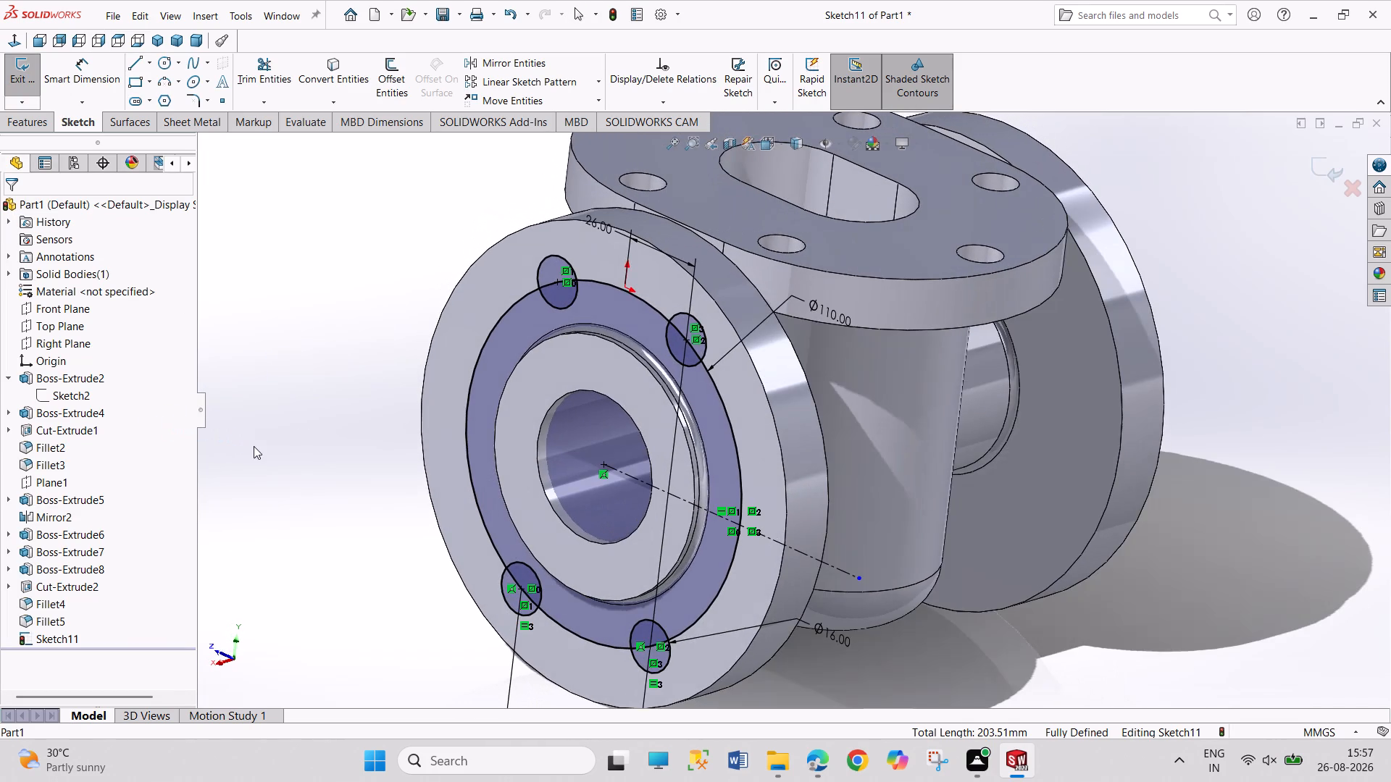
{"action": "scroll", "coordinate": [362, 565], "scroll_direction": "up", "scroll_amount": 2}
{"action": "scroll", "coordinate": [434, 605], "scroll_direction": "down", "scroll_amount": 1}
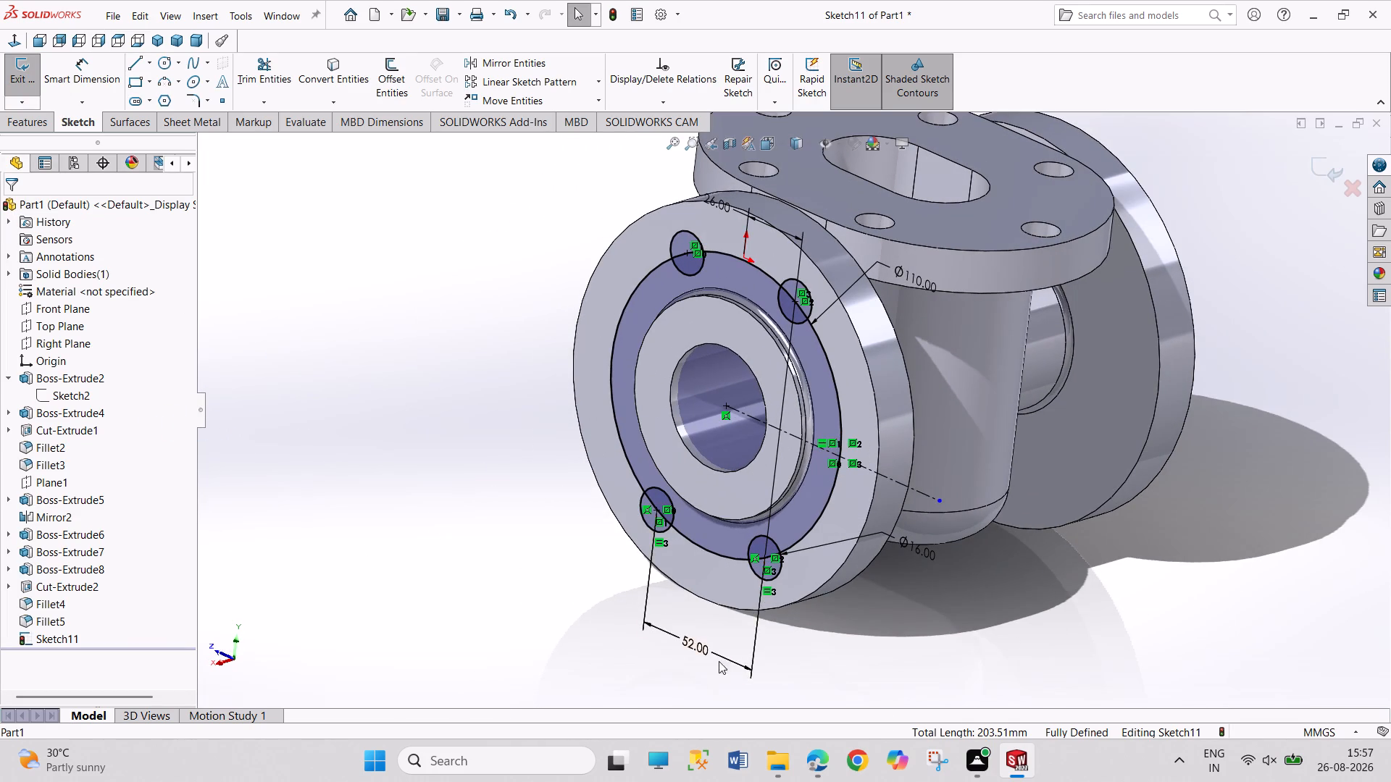
{"action": "double_click", "coordinate": [690, 646]}
{"action": "left_click_drag", "start_coordinate": [699, 646], "coordinate": [636, 646]}
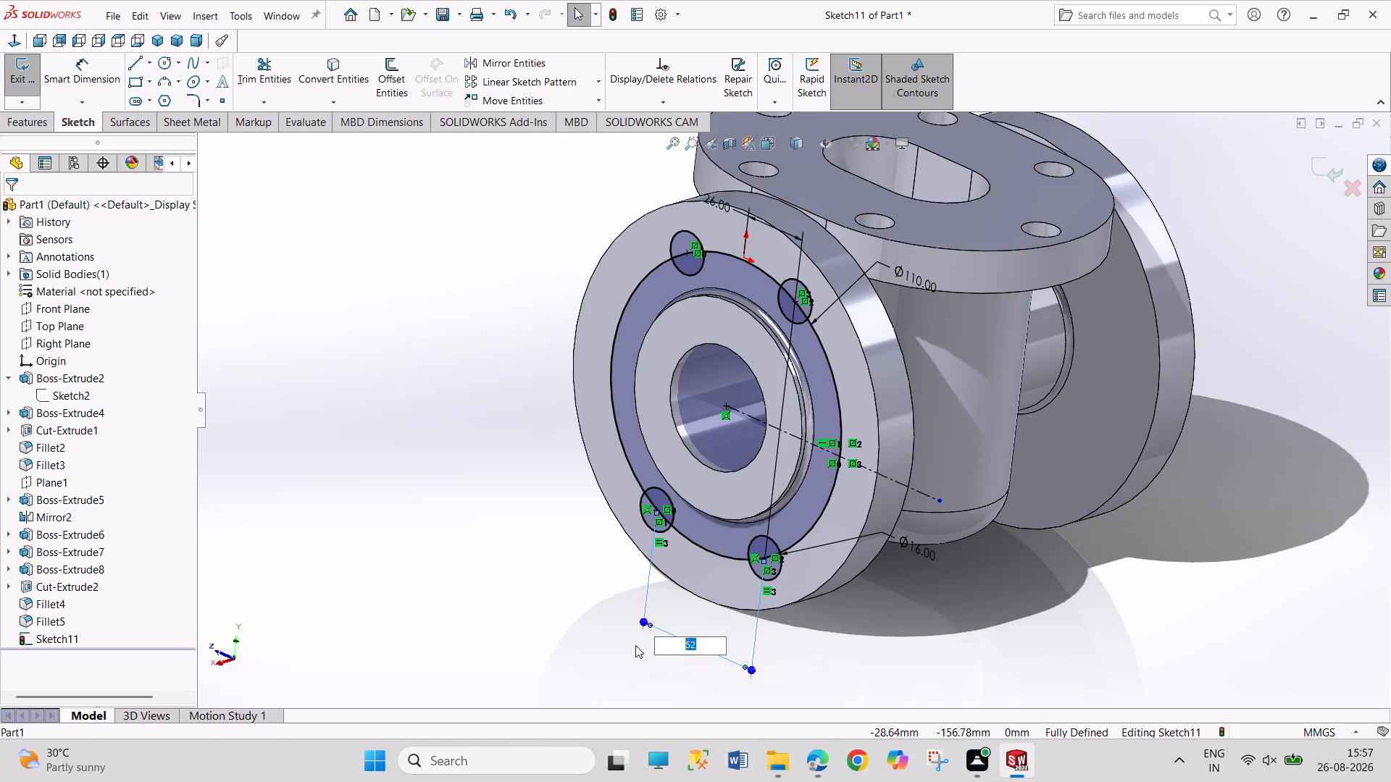
{"action": "key", "text": "6"}
{"action": "key", "text": "0"}
{"action": "key", "text": "Return"}
{"action": "middle_click_drag", "start_coordinate": [611, 598], "coordinate": [662, 619]}
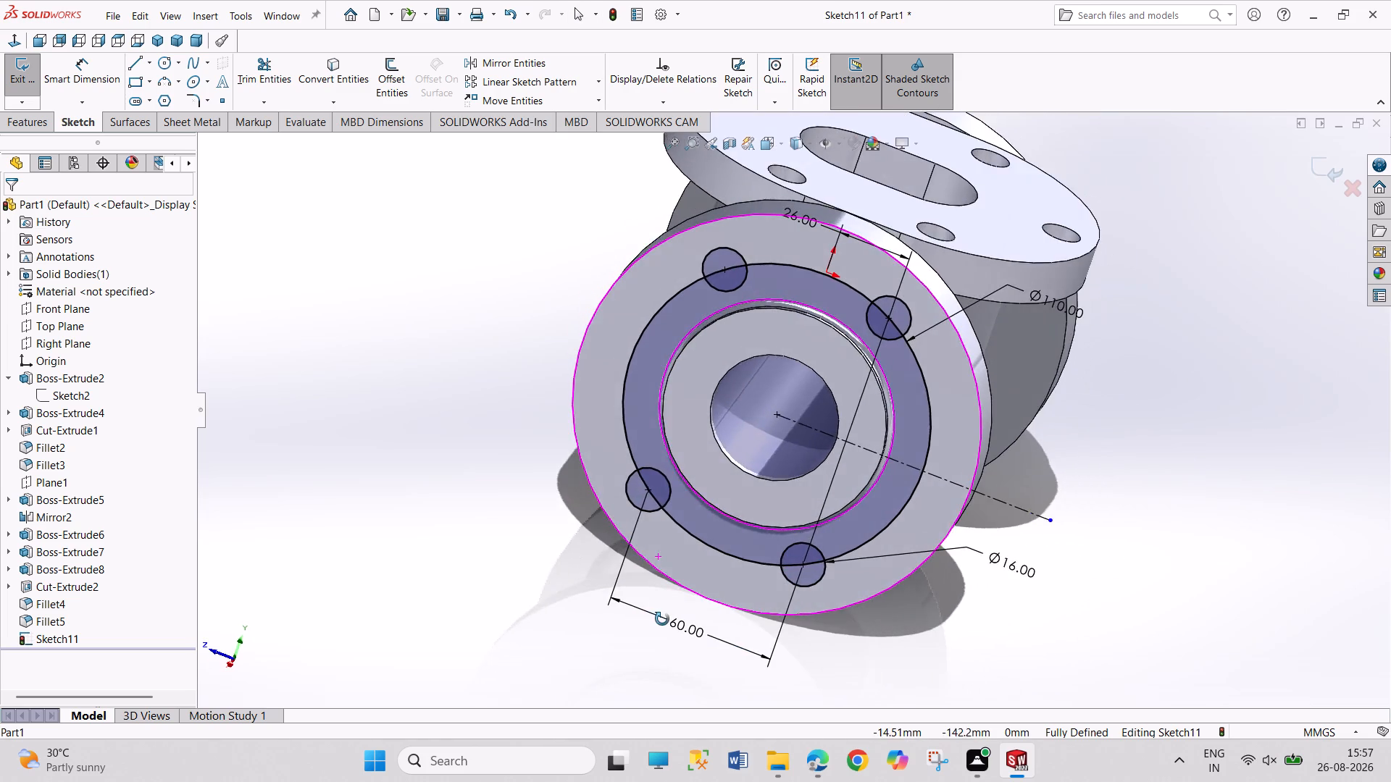
{"action": "middle_click_drag", "start_coordinate": [662, 619], "coordinate": [671, 571]}
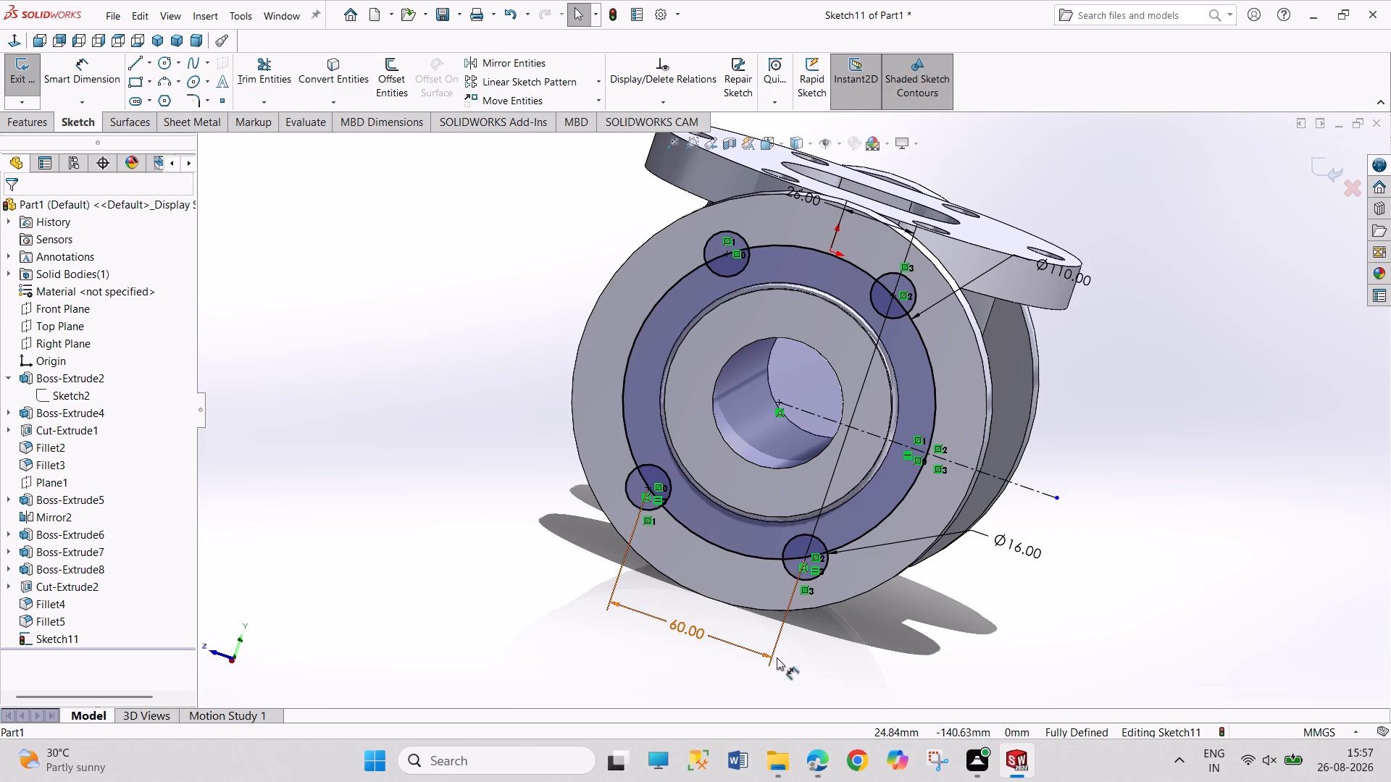
{"action": "middle_click_drag", "start_coordinate": [994, 614], "coordinate": [931, 630]}
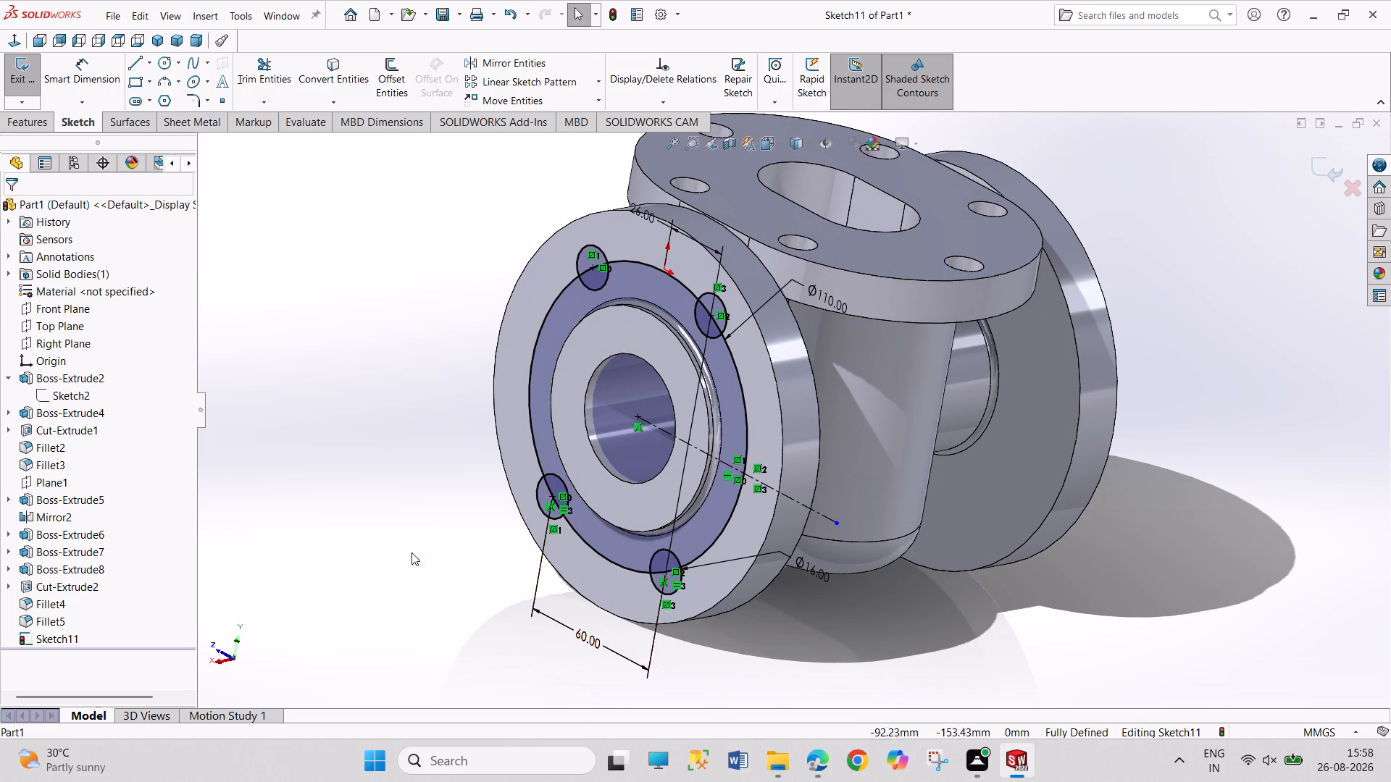
{"action": "middle_click_drag", "start_coordinate": [409, 524], "coordinate": [362, 524]}
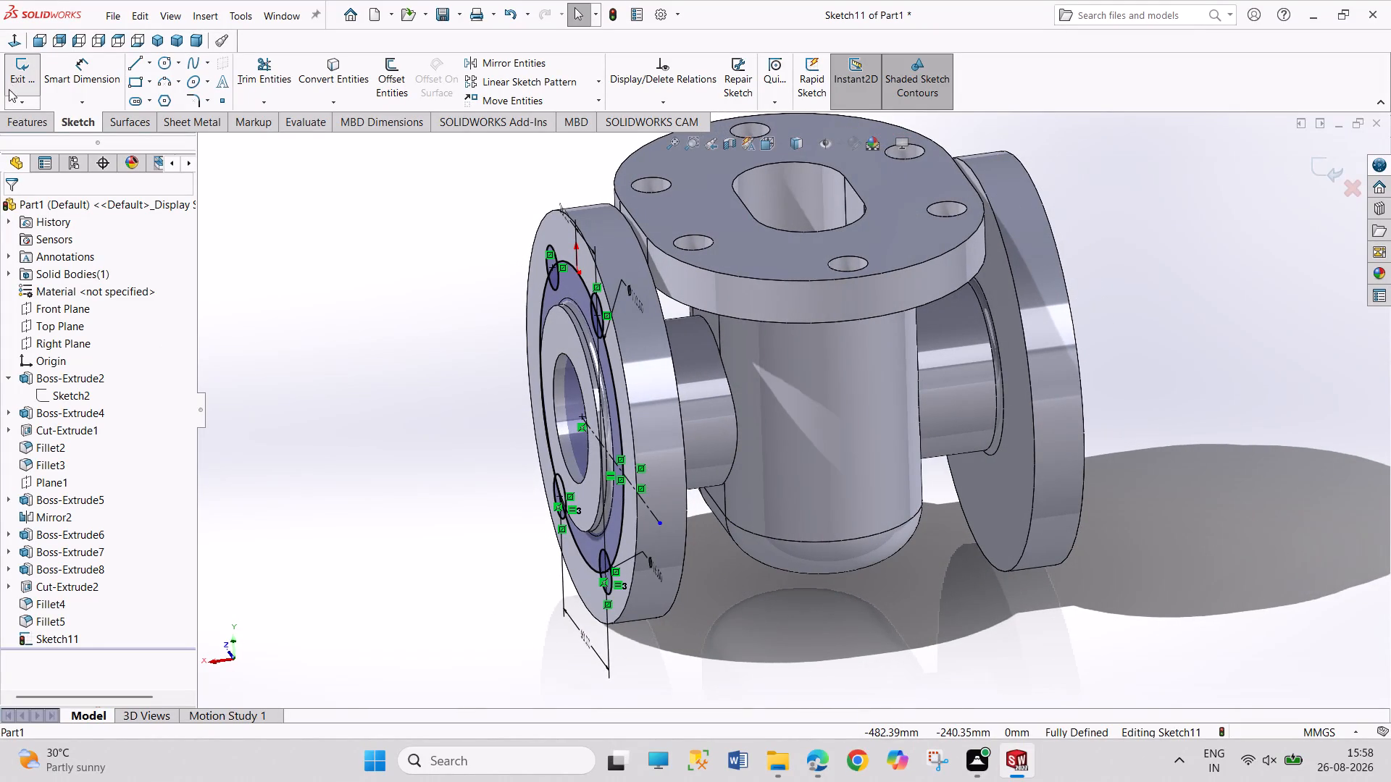
{"action": "left_click", "coordinate": [10, 83]}
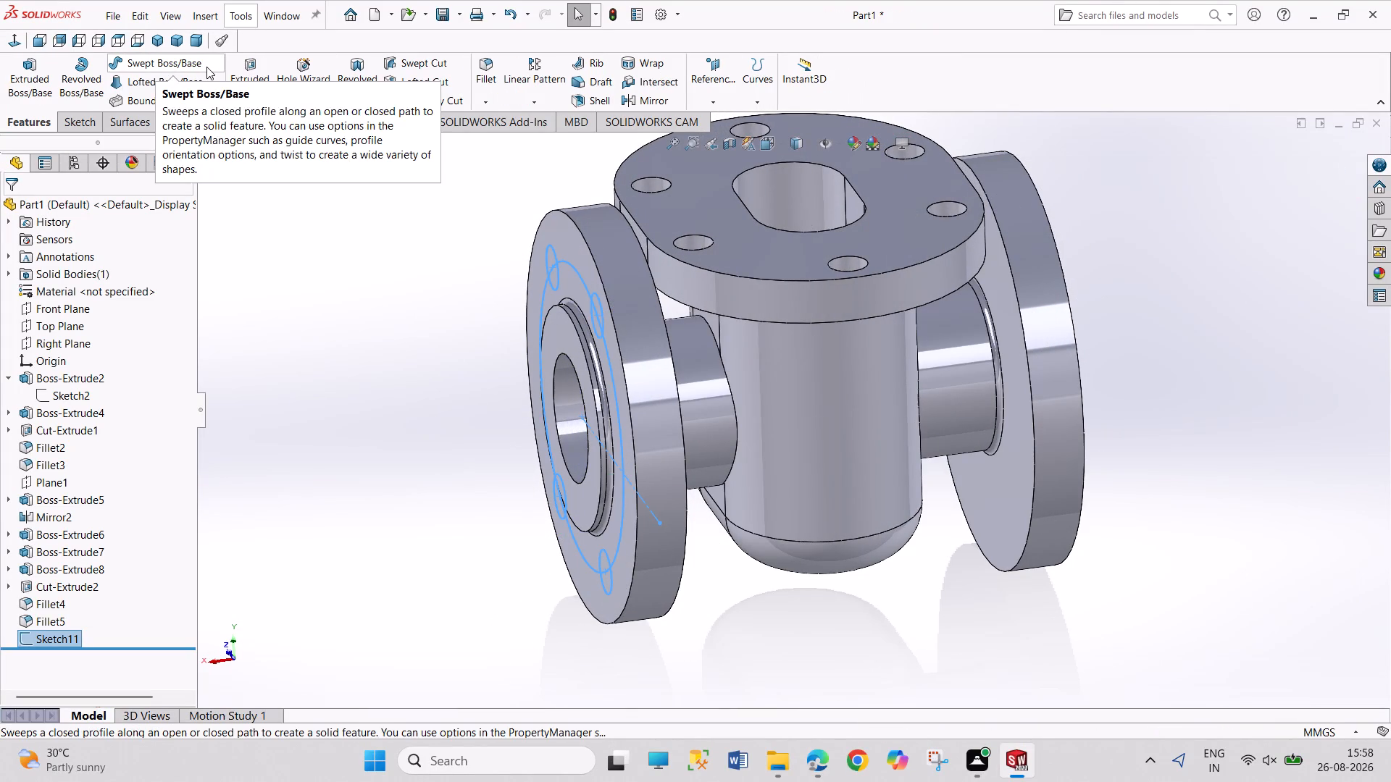
Reopen the bolt hole sketch, convert the 110 mm circle to construction geometry, and exit the sketch.
{"action": "middle_click_drag", "start_coordinate": [437, 340], "coordinate": [489, 363]}
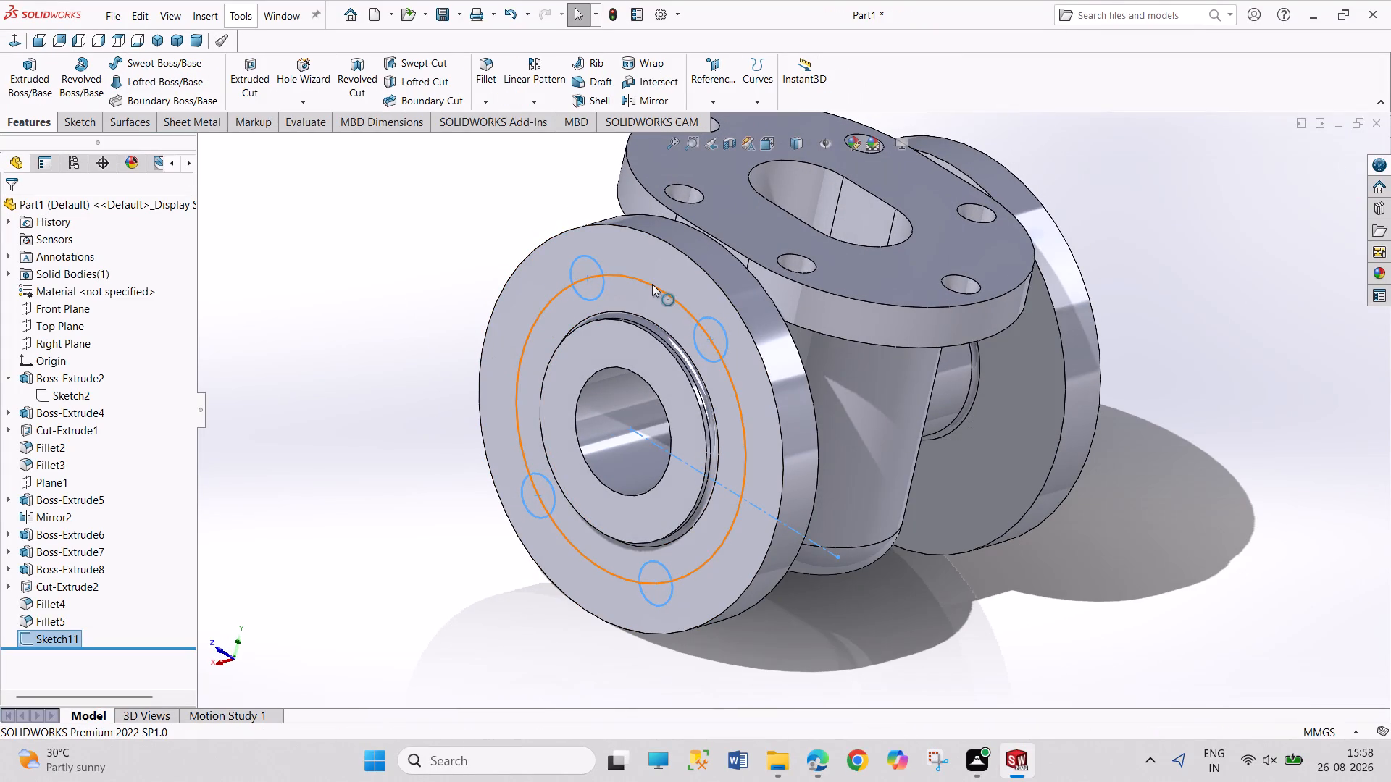
{"action": "right_click", "coordinate": [651, 283]}
{"action": "left_click", "coordinate": [661, 228]}
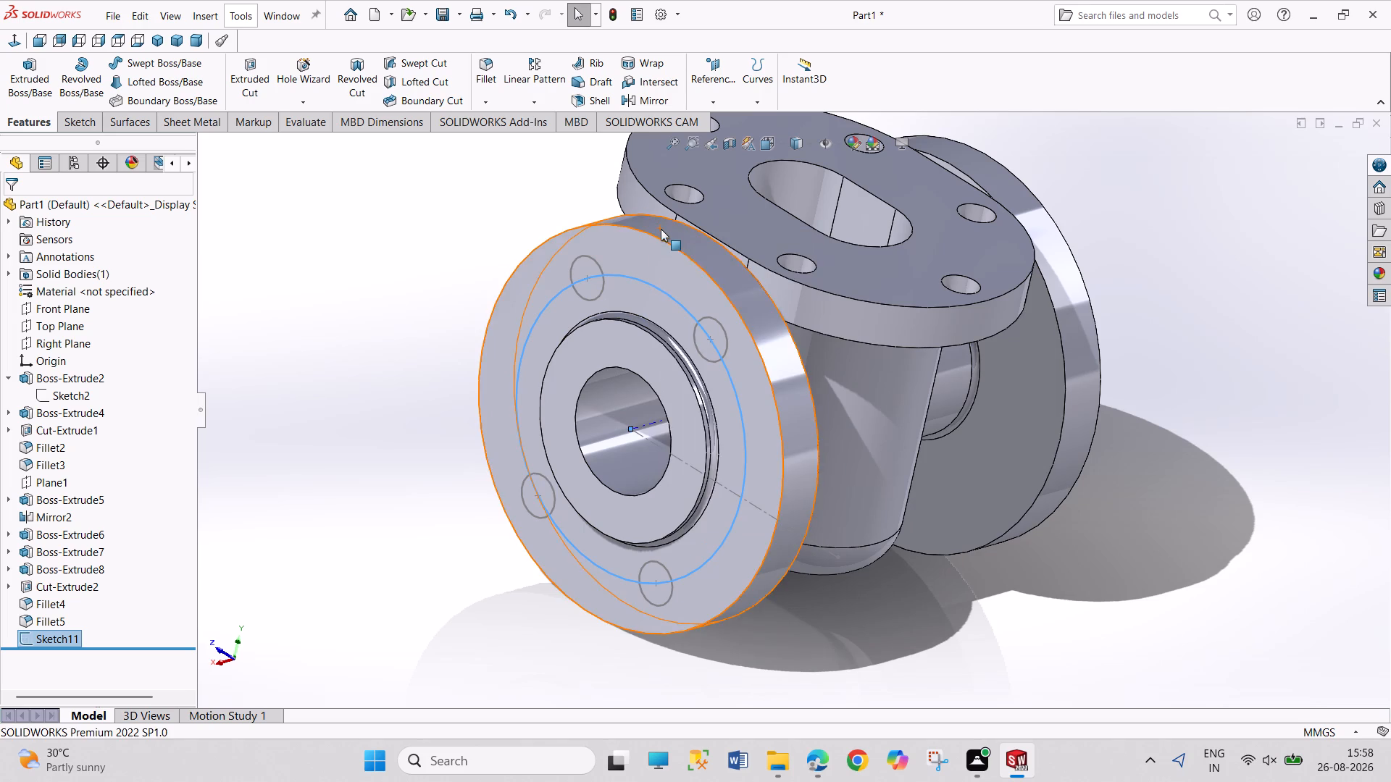
{"action": "right_click", "coordinate": [660, 291]}
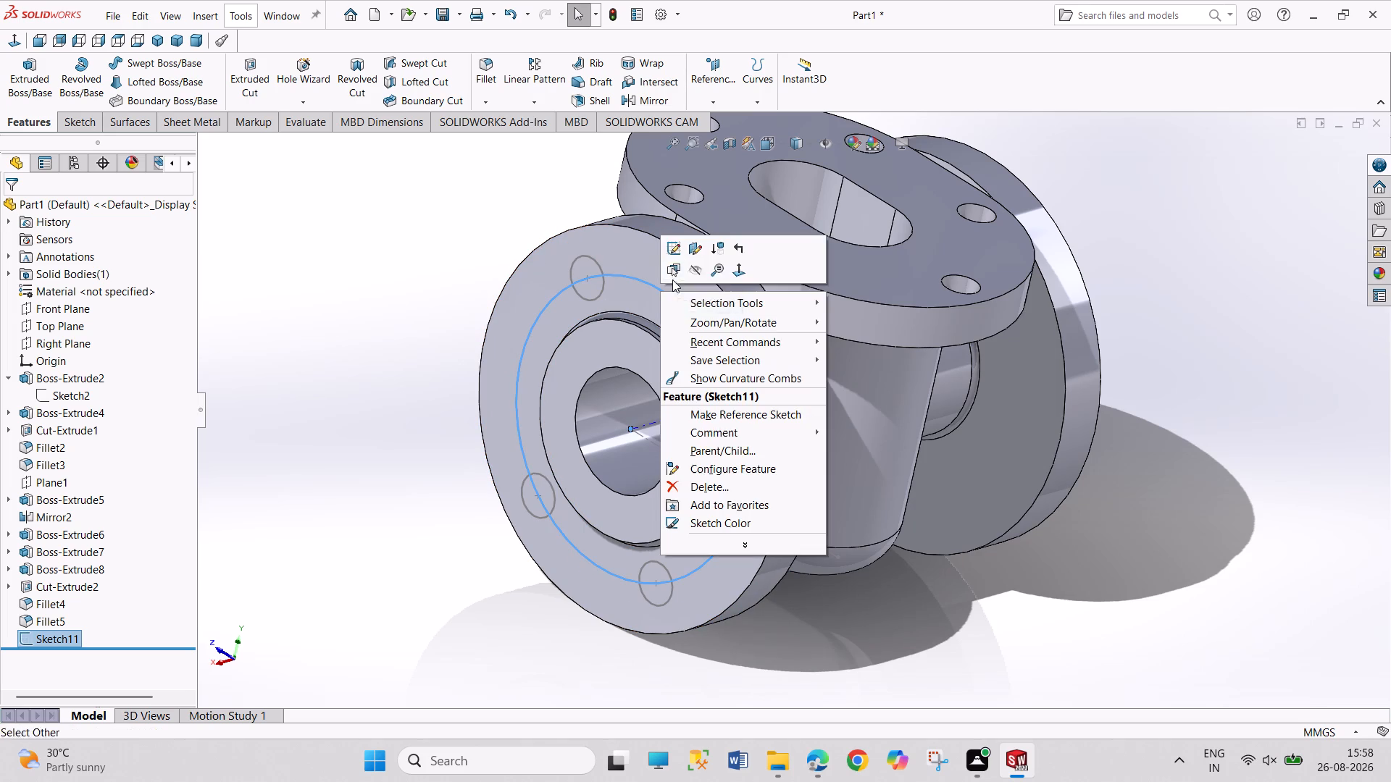
{"action": "left_click", "coordinate": [673, 250]}
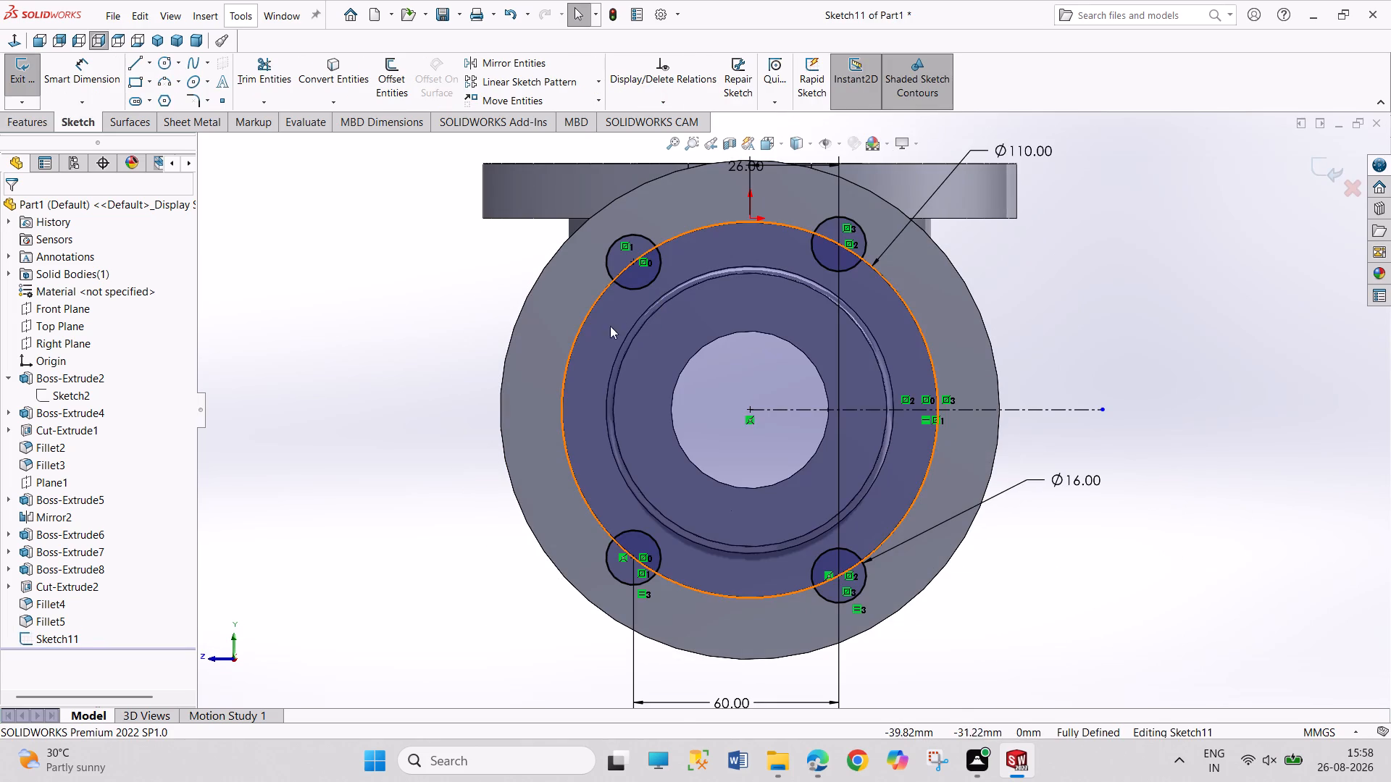
{"action": "left_click", "coordinate": [578, 327]}
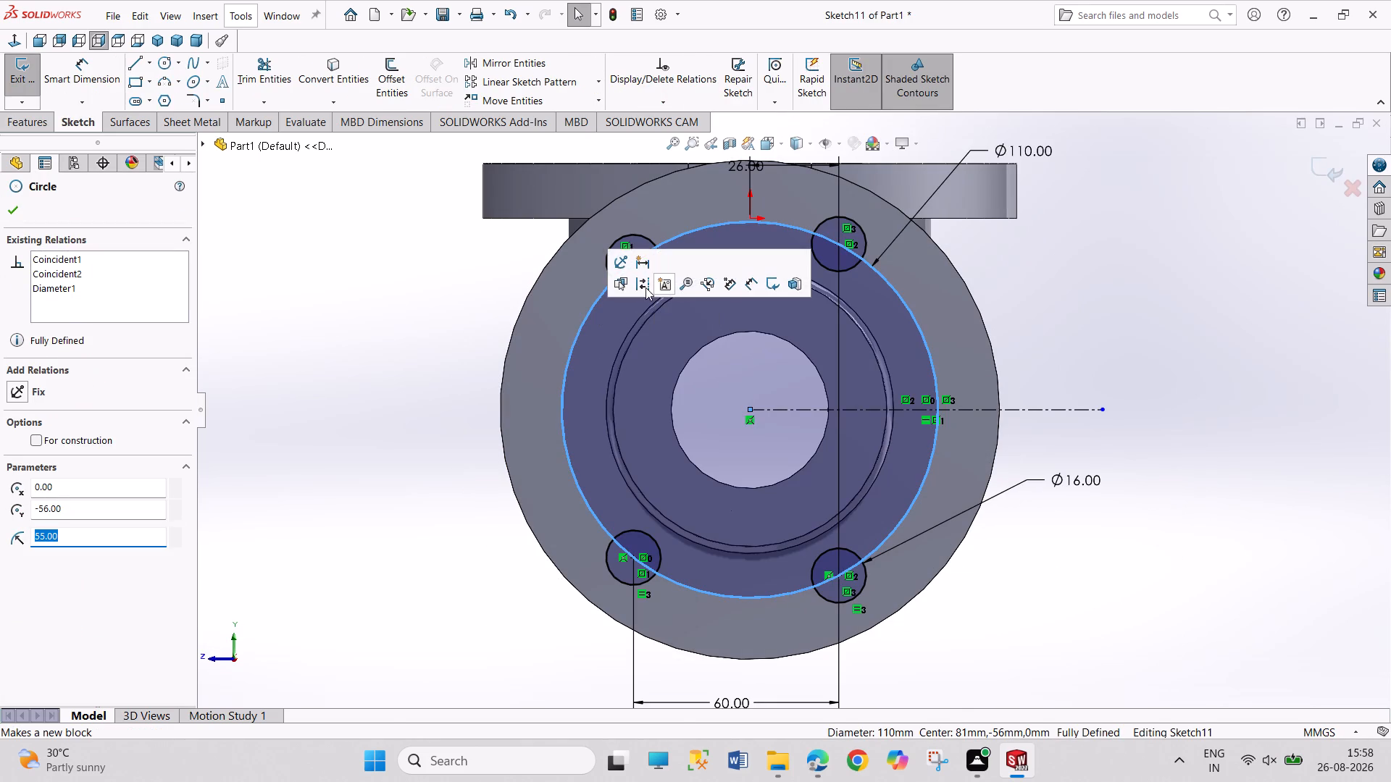
{"action": "left_click", "coordinate": [646, 287]}
{"action": "left_click", "coordinate": [17, 70]}
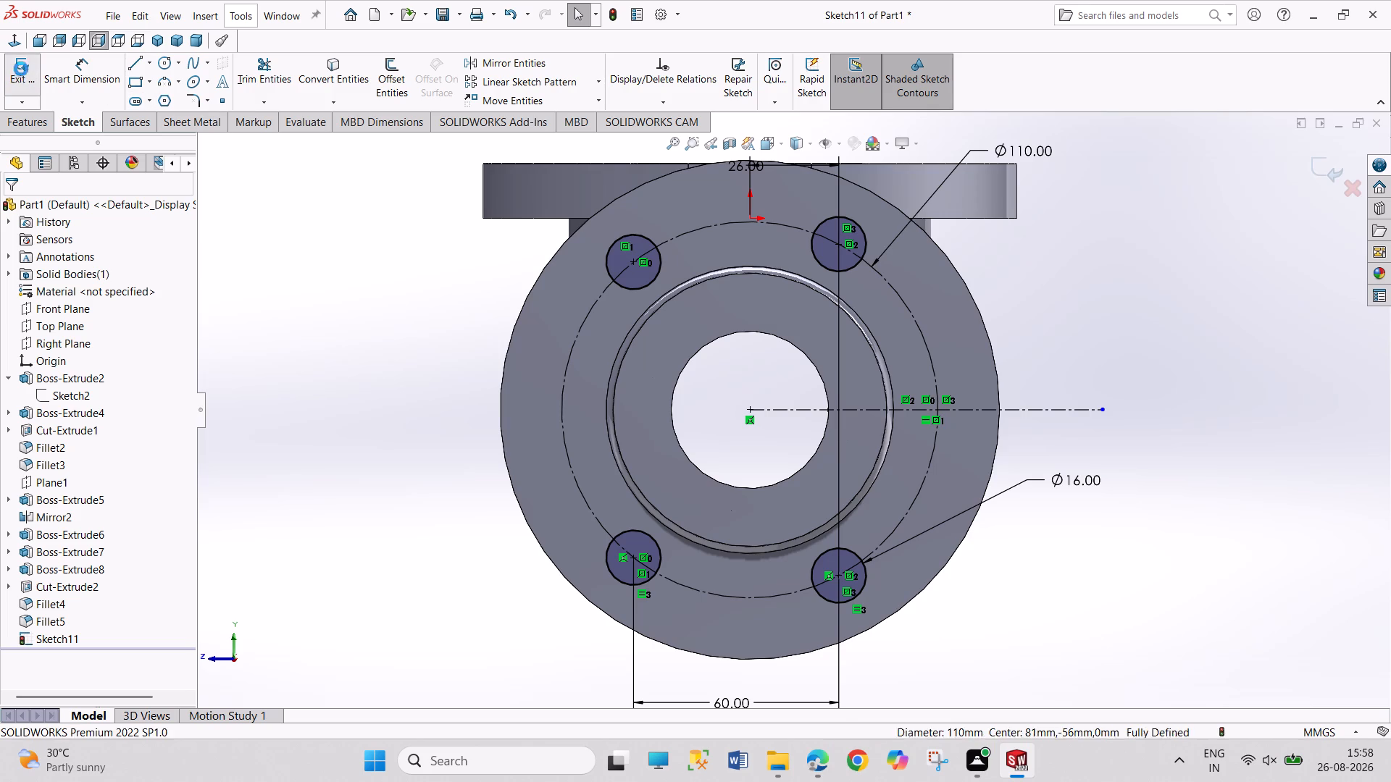
Cut-extrude all four 16 mm hole circles through the side flange with a Blind depth of 14 mm.
{"action": "left_click", "coordinate": [246, 91]}
{"action": "middle_click_drag", "start_coordinate": [402, 273], "coordinate": [395, 274]}
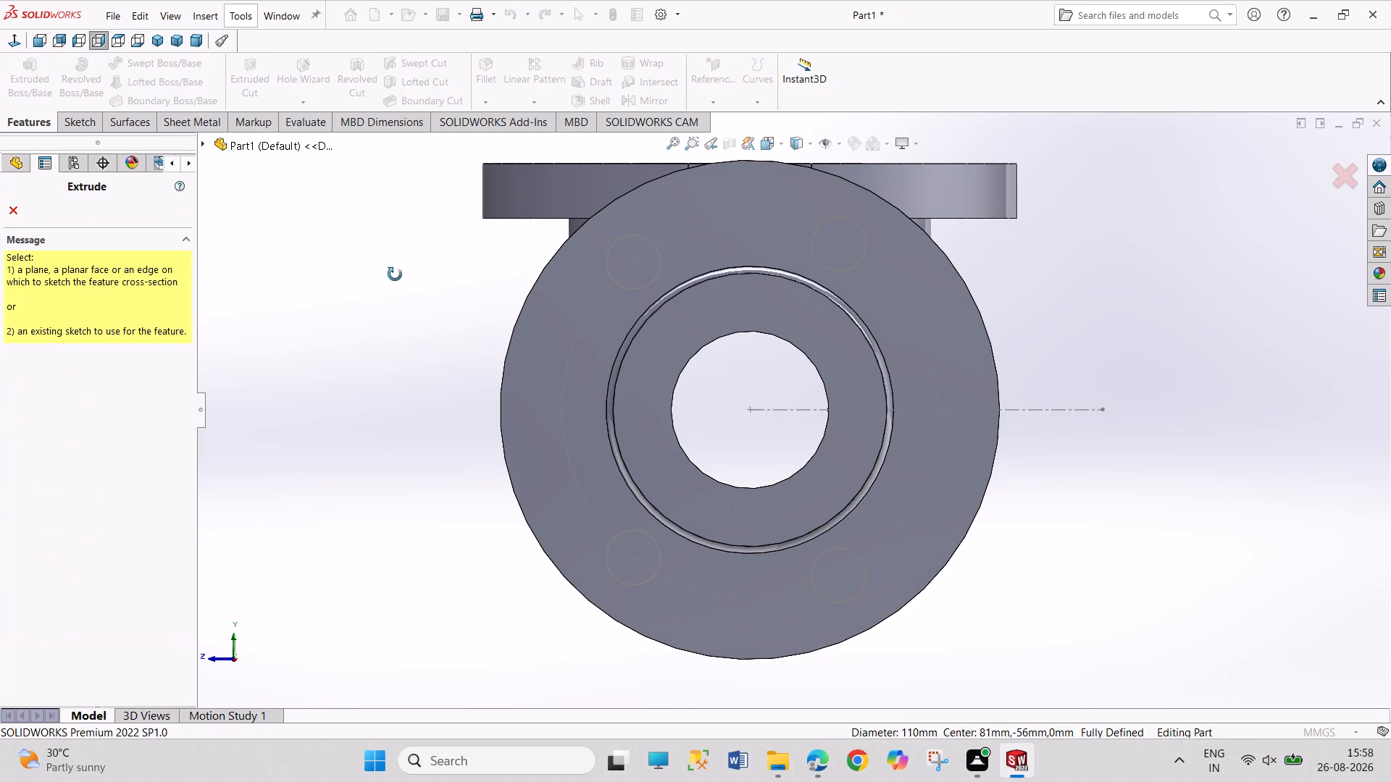
{"action": "middle_click_drag", "start_coordinate": [395, 274], "coordinate": [333, 286]}
{"action": "left_click", "coordinate": [633, 287]}
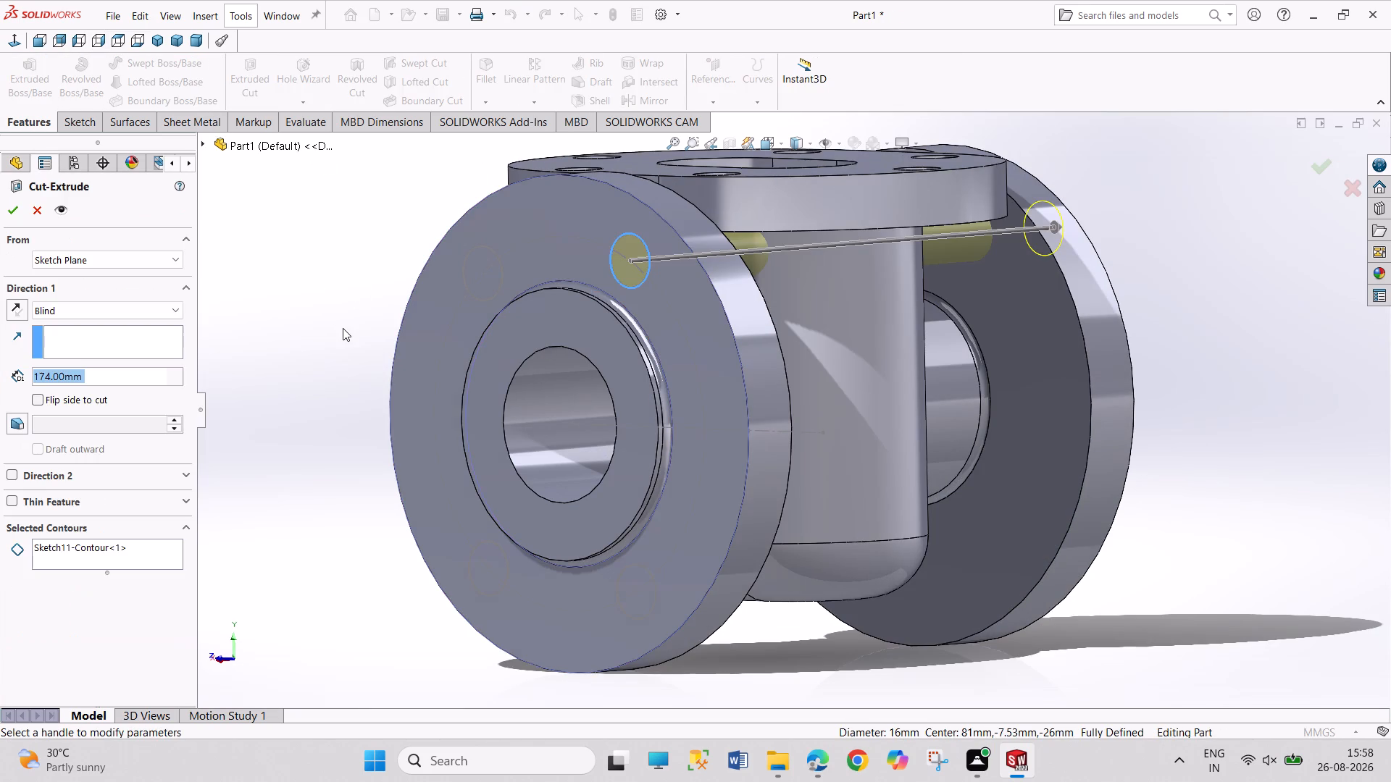
{"action": "right_click", "coordinate": [112, 561]}
{"action": "left_click", "coordinate": [150, 568]}
{"action": "middle_click_drag", "start_coordinate": [154, 541], "coordinate": [72, 531]}
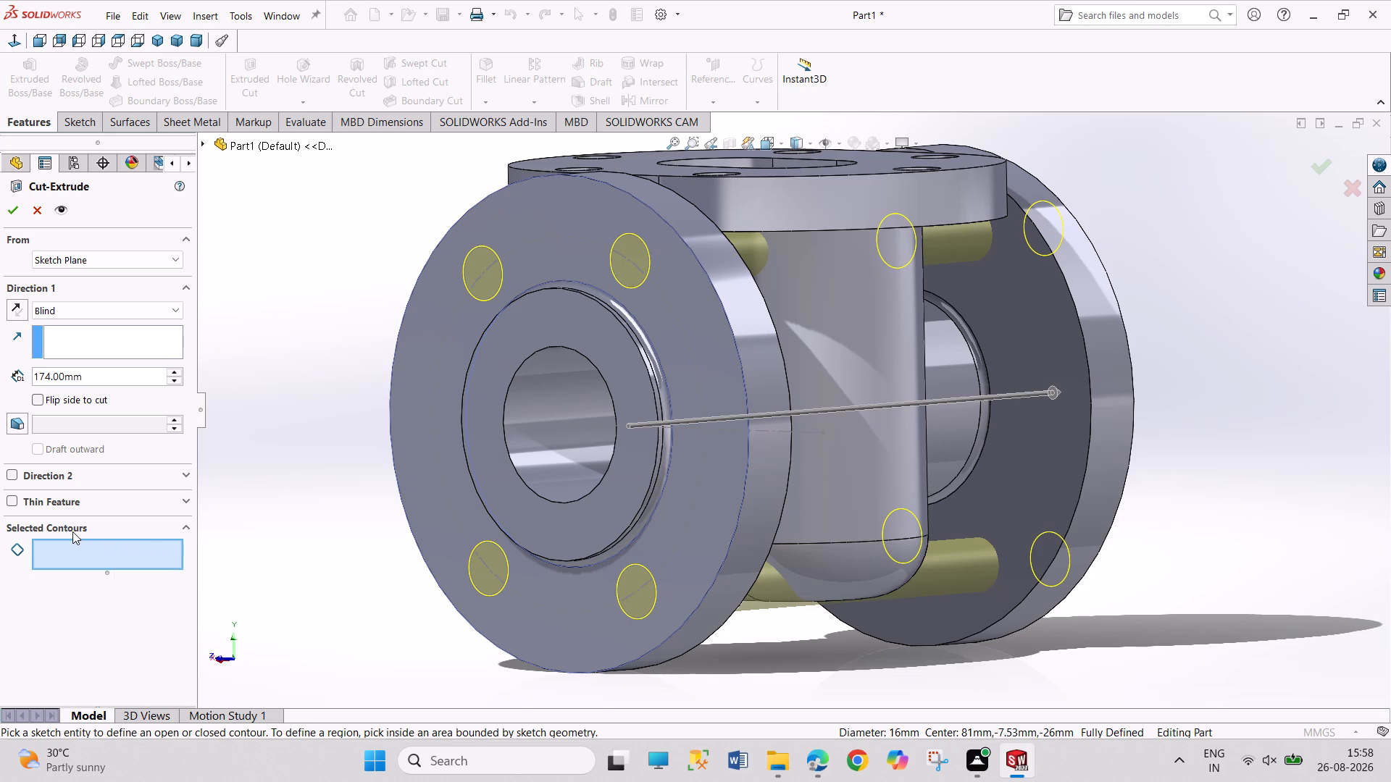
{"action": "middle_click_drag", "start_coordinate": [72, 531], "coordinate": [73, 529]}
{"action": "double_click", "coordinate": [95, 377]}
{"action": "type", "text": "14"}
{"action": "key", "text": "Return"}
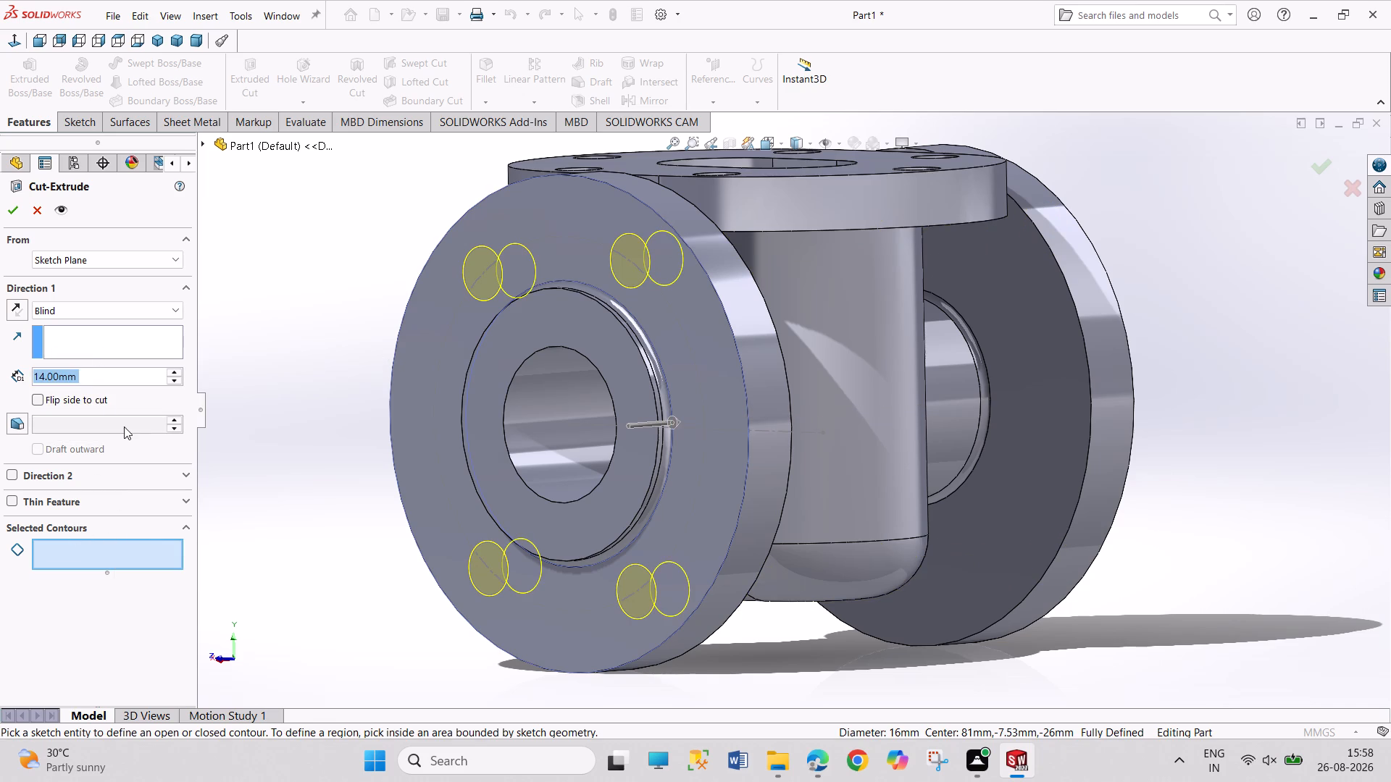
{"action": "middle_click_drag", "start_coordinate": [297, 419], "coordinate": [209, 435]}
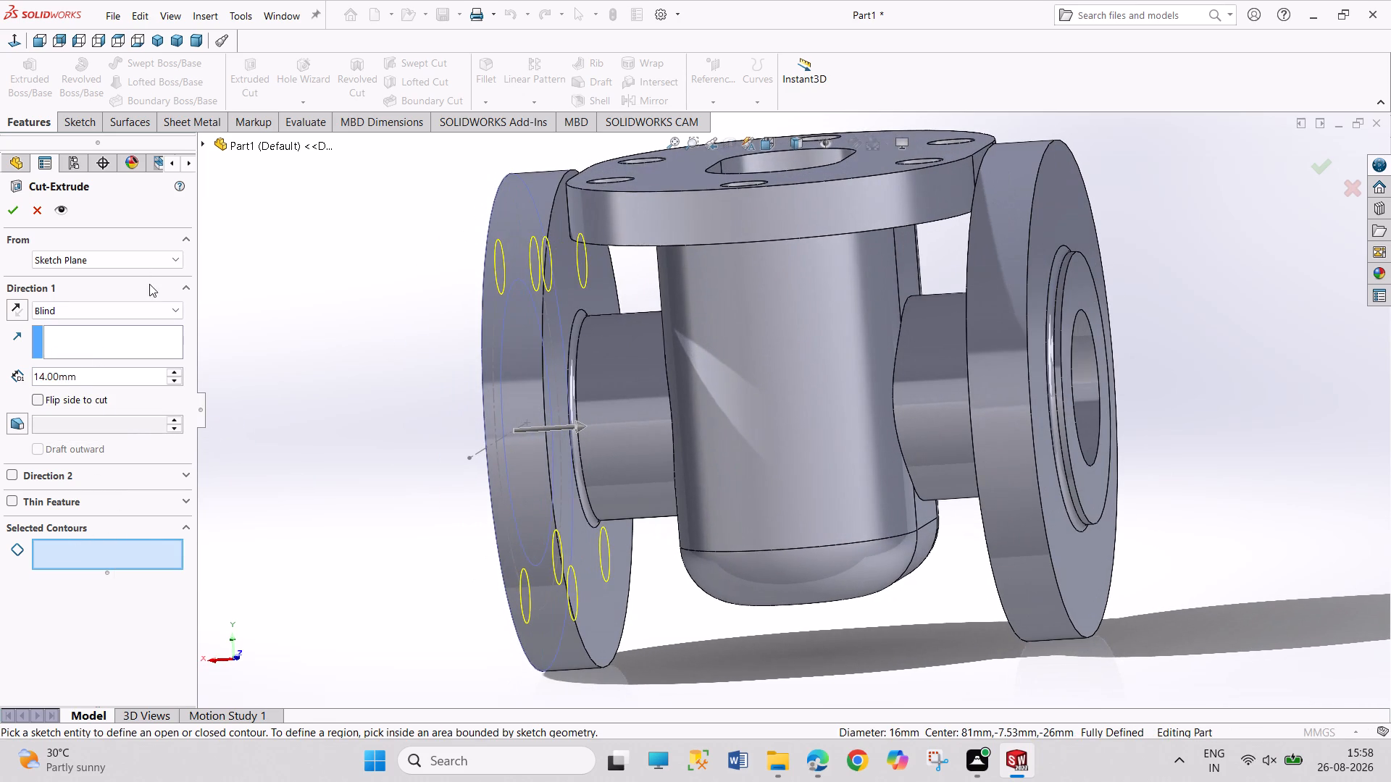
{"action": "left_click", "coordinate": [9, 214]}
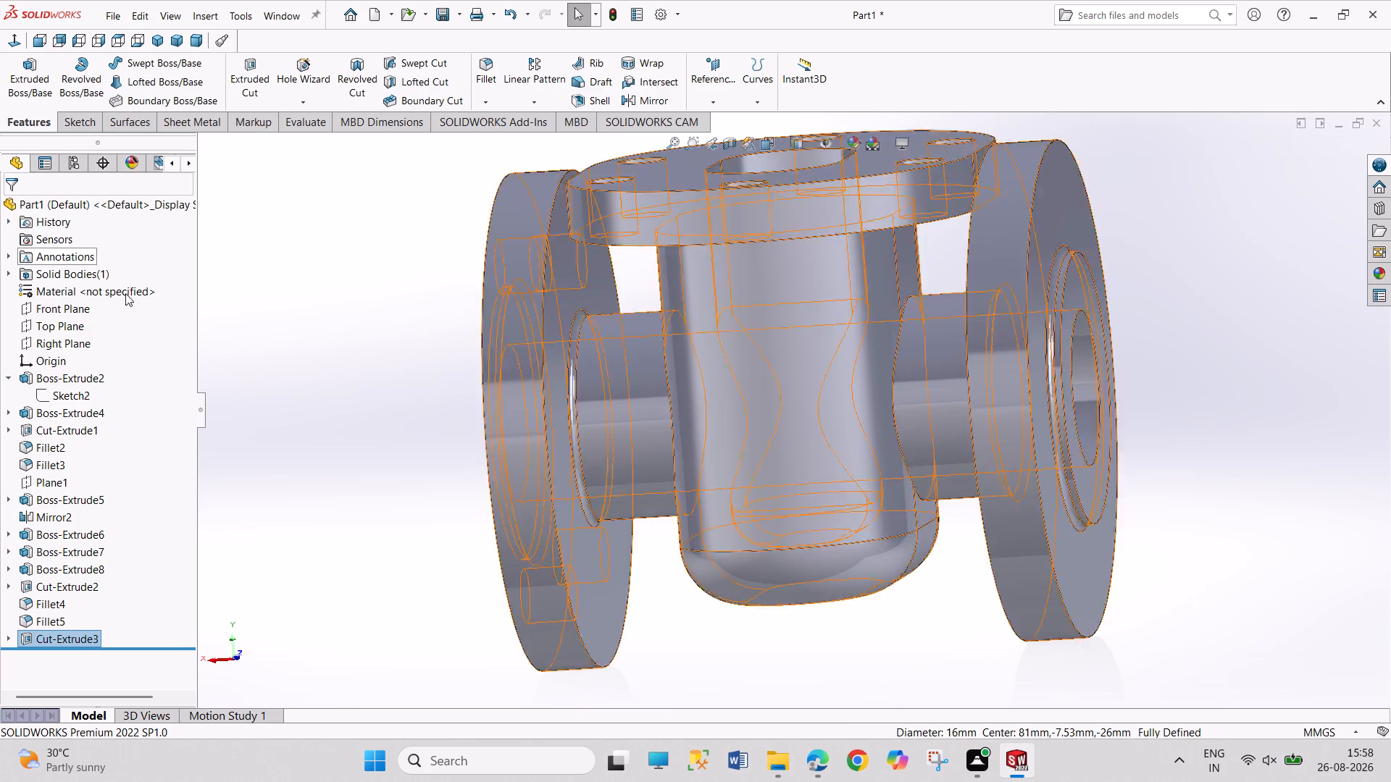
Mirror the four bolt hole cut (Cut-Extrude3) about the Right Plane onto the opposite side flange.
{"action": "middle_click_drag", "start_coordinate": [276, 360], "coordinate": [328, 394]}
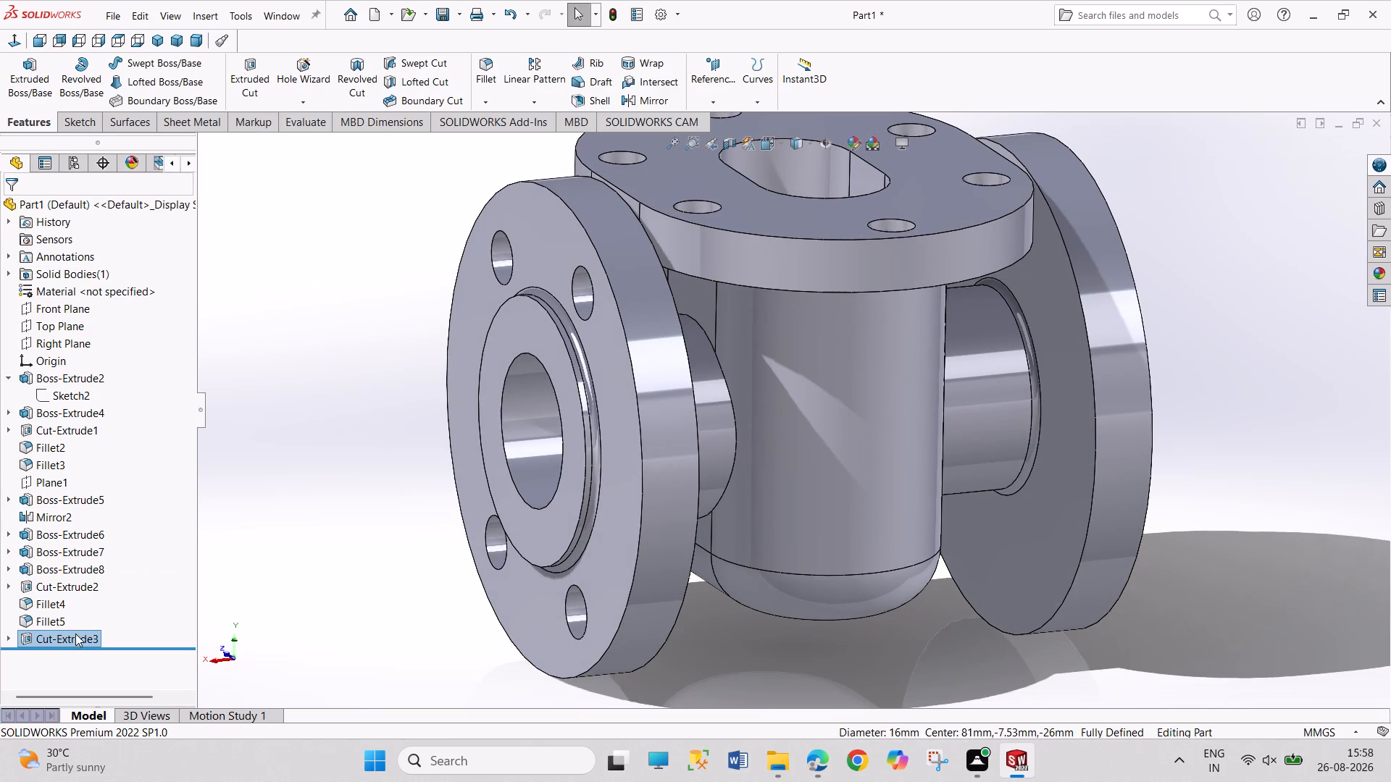
{"action": "left_click", "coordinate": [530, 102]}
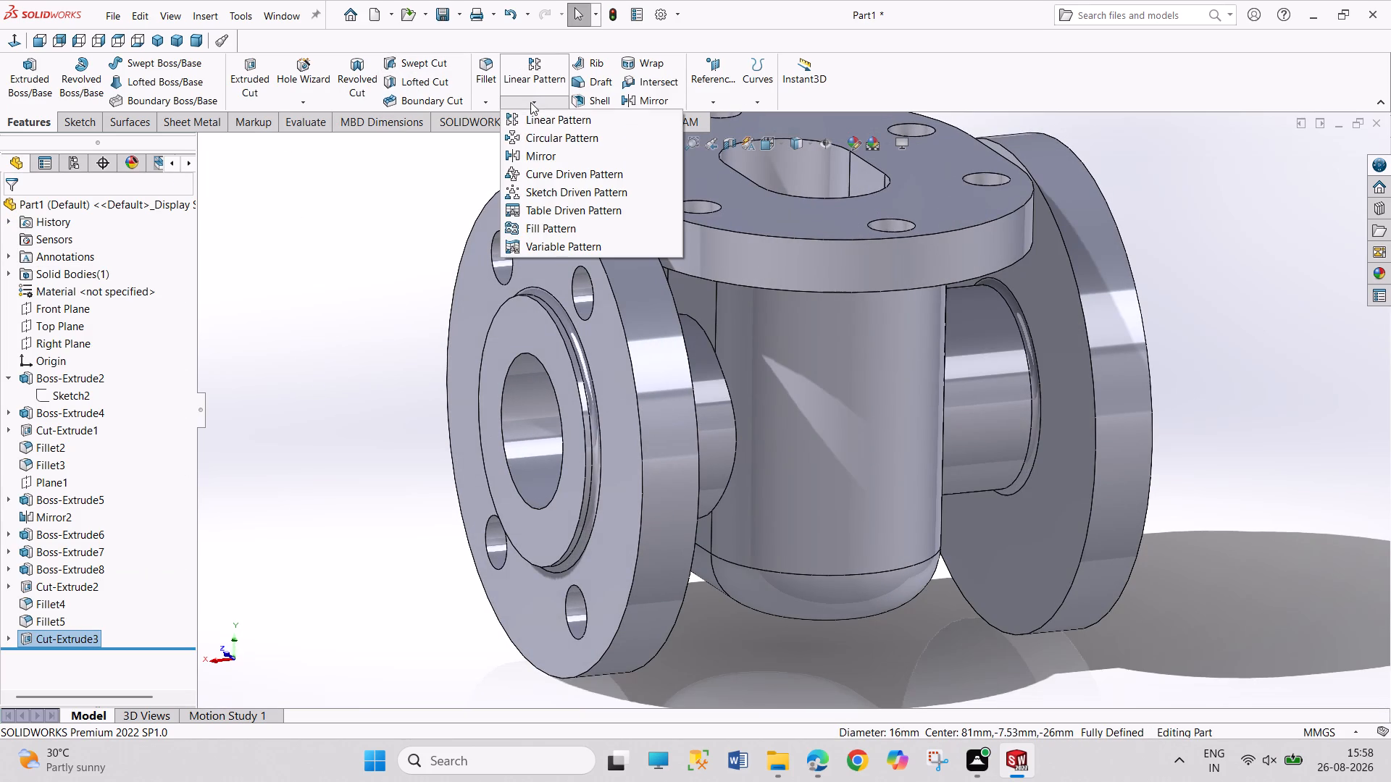
{"action": "left_click", "coordinate": [540, 157]}
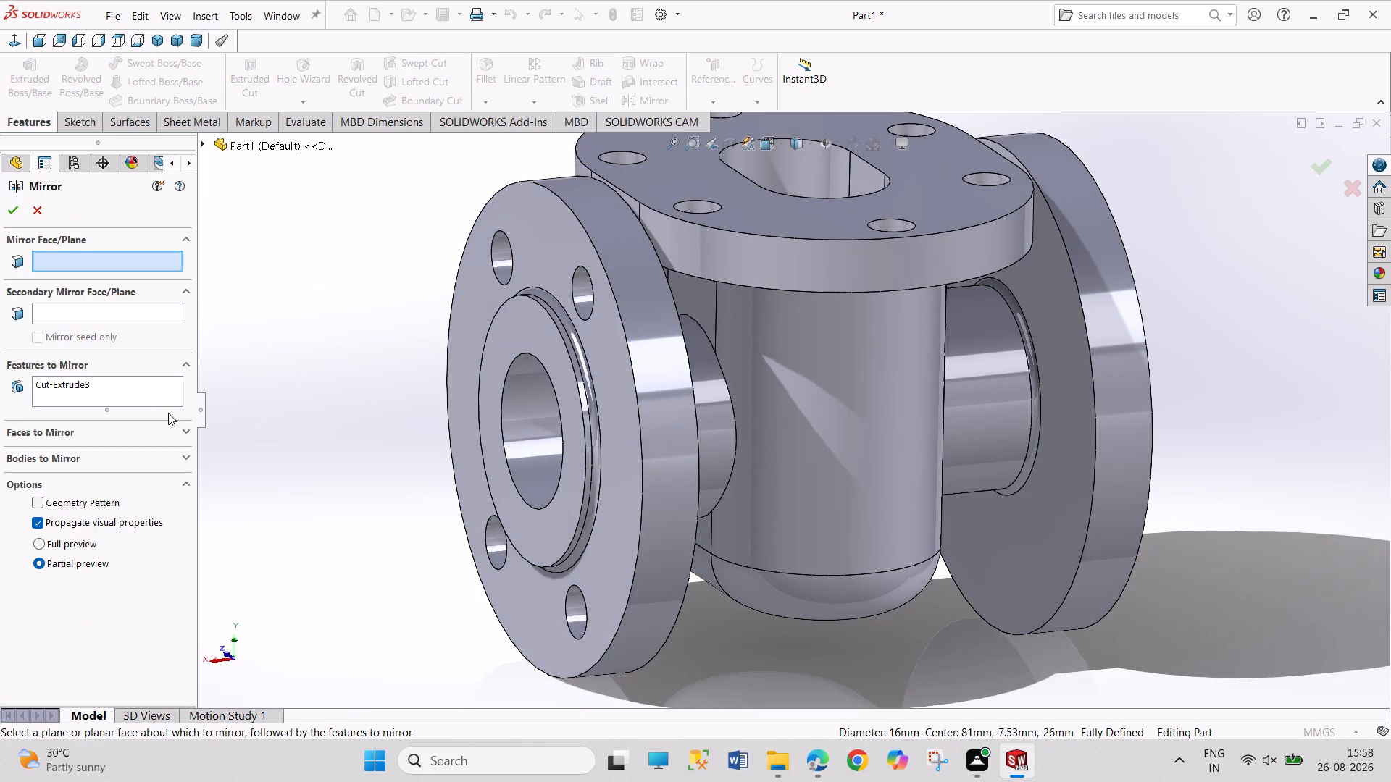
{"action": "left_click", "coordinate": [205, 142]}
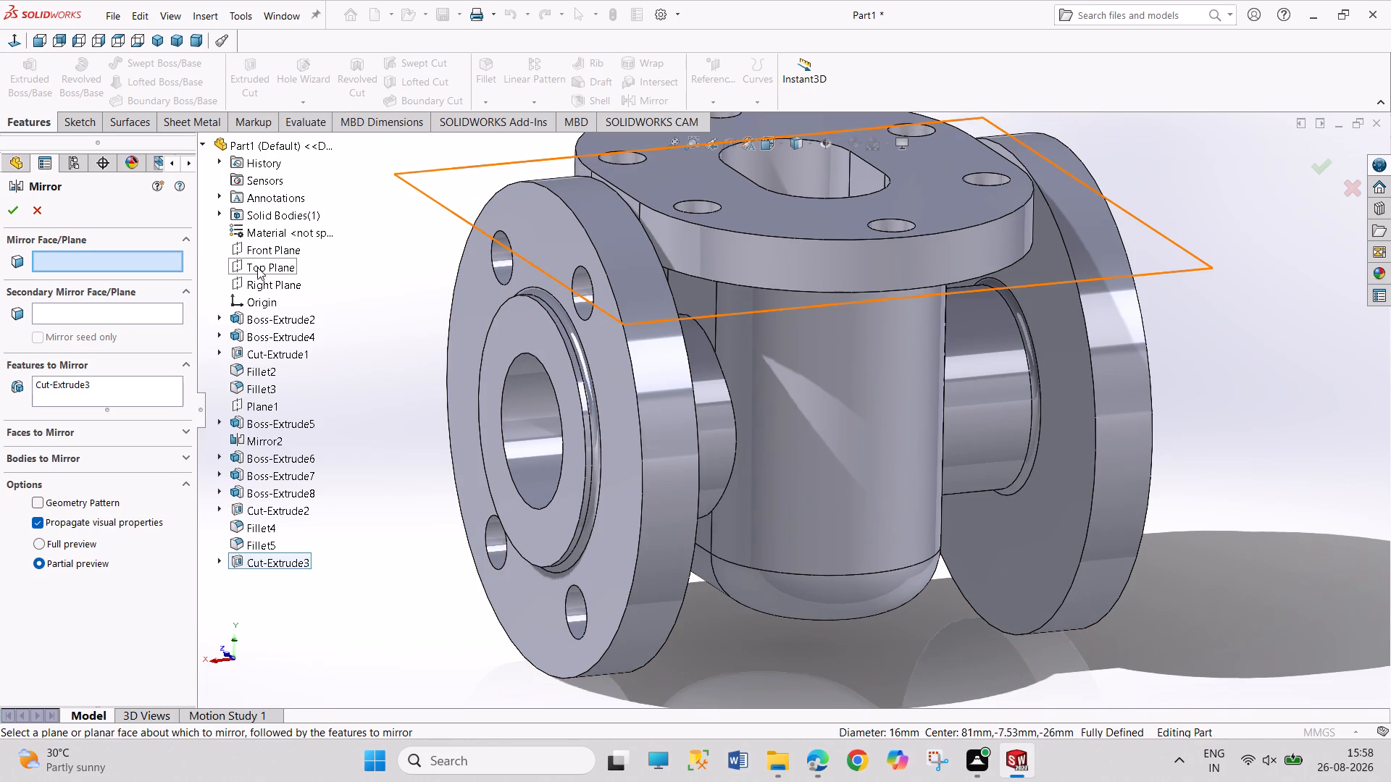
{"action": "left_click", "coordinate": [261, 282]}
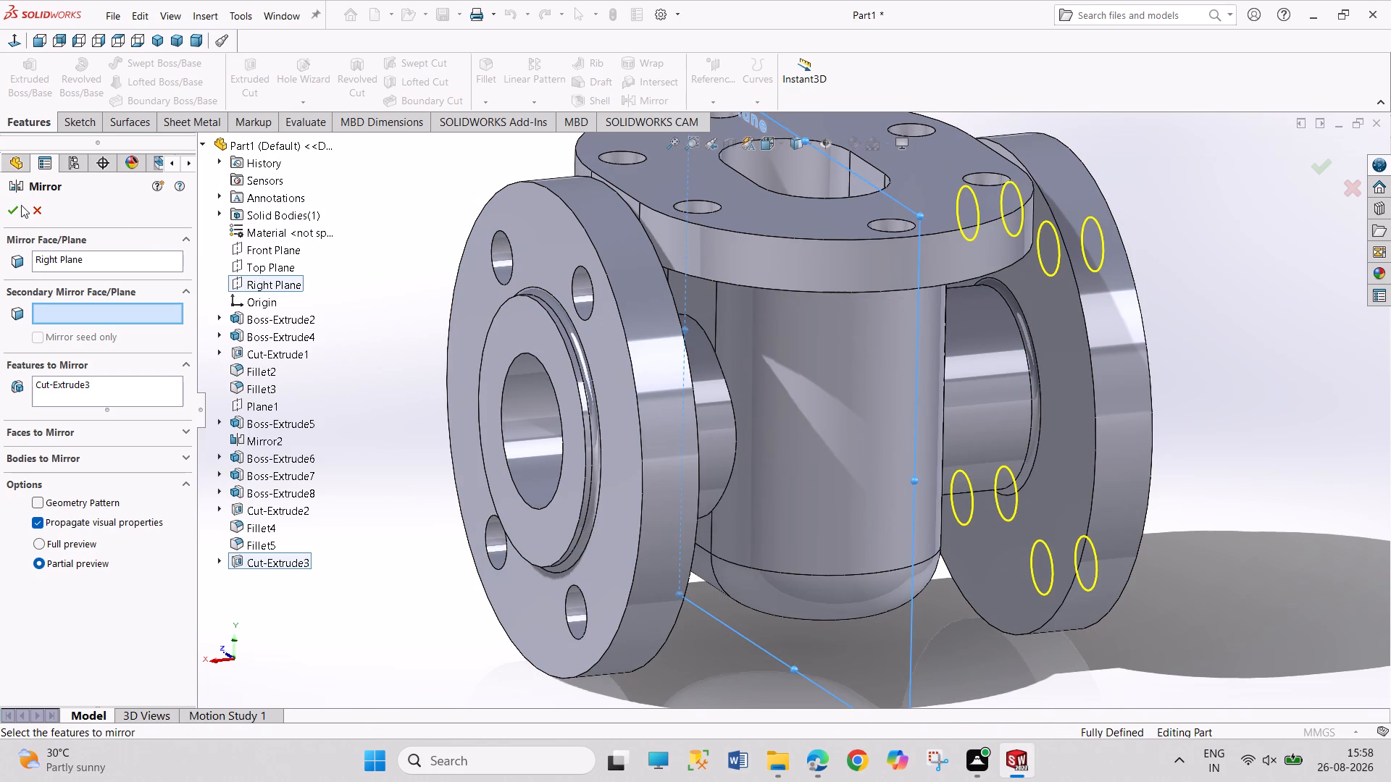
{"action": "left_click", "coordinate": [16, 208]}
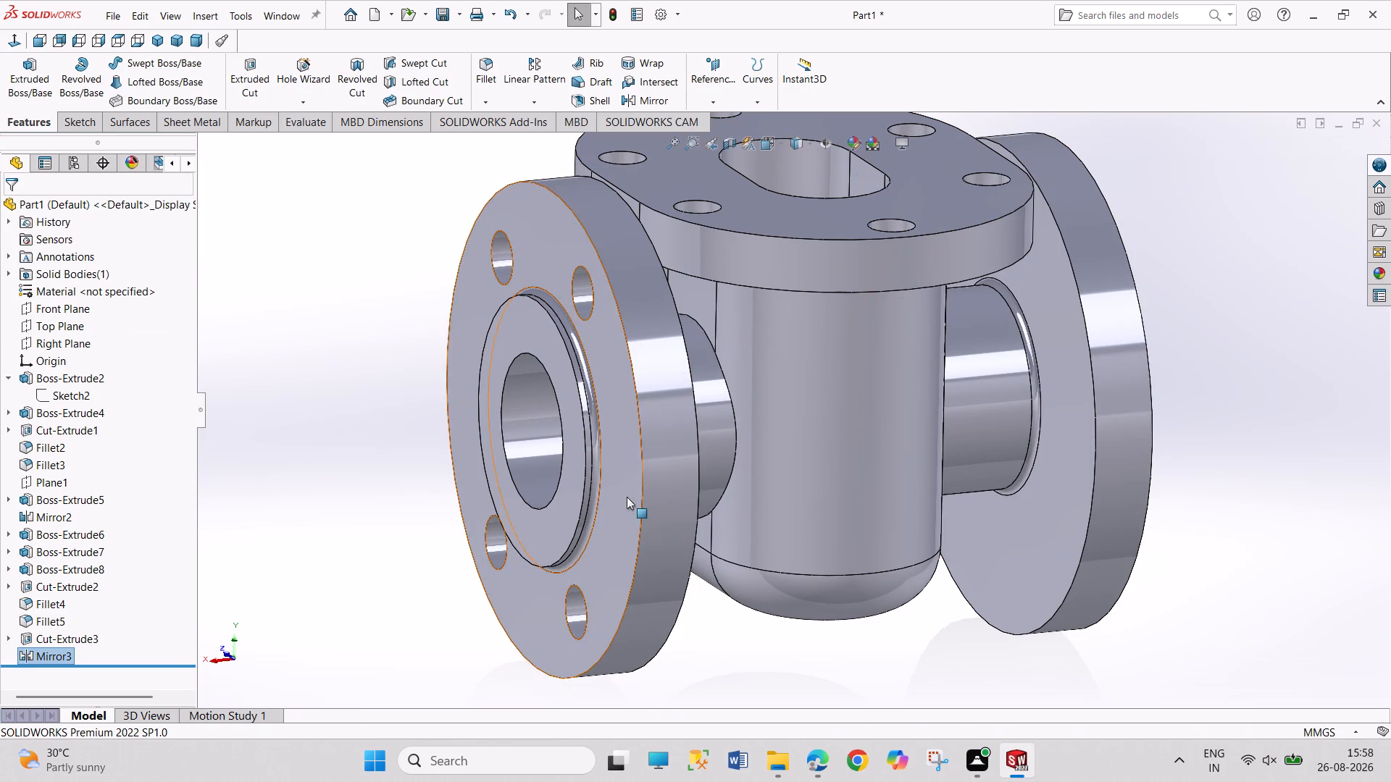
Edit the side flange's bolt hole cut and set its Blind depth to 16 mm.
{"action": "scroll", "coordinate": [906, 602], "scroll_direction": "down", "scroll_amount": 1}
{"action": "middle_click_drag", "start_coordinate": [925, 618], "coordinate": [813, 594]}
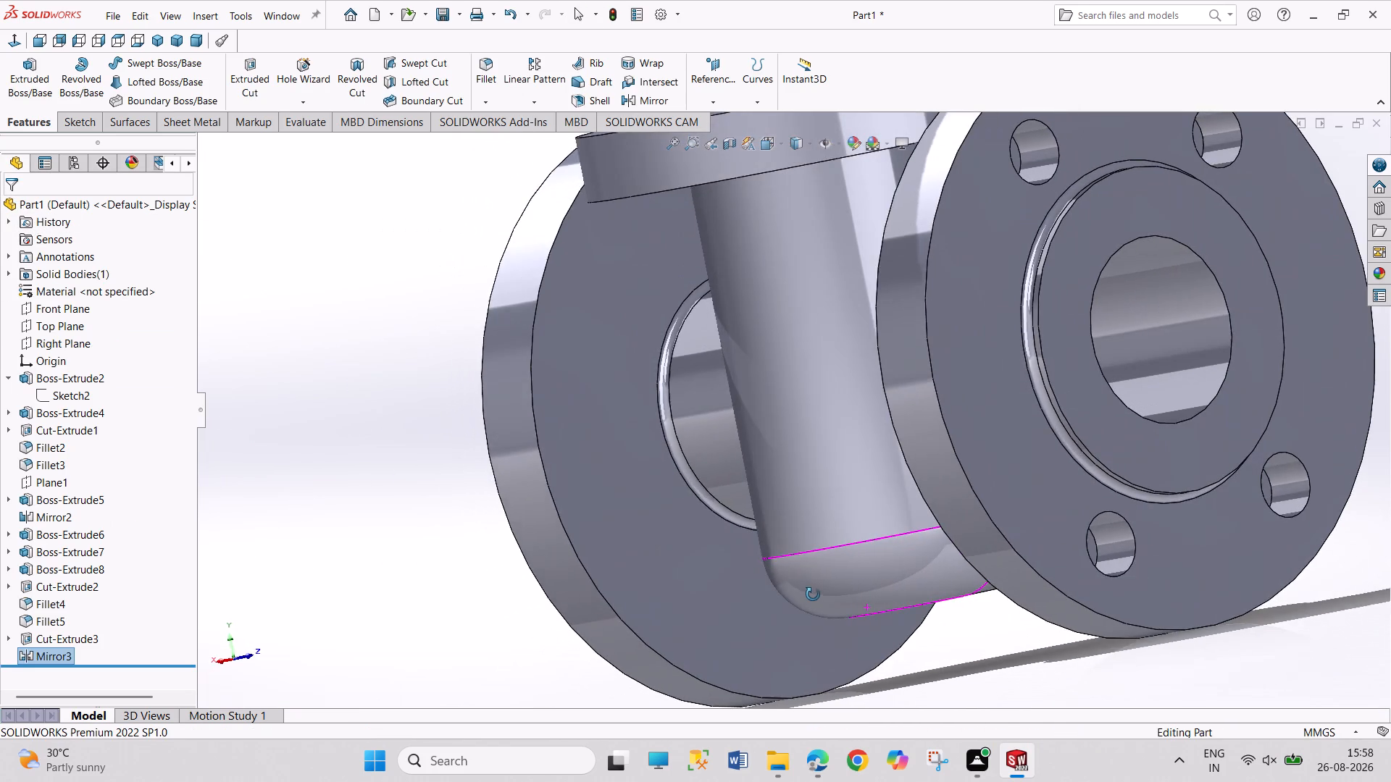
{"action": "middle_click_drag", "start_coordinate": [813, 594], "coordinate": [731, 579]}
{"action": "middle_click_drag", "start_coordinate": [527, 460], "coordinate": [615, 516]}
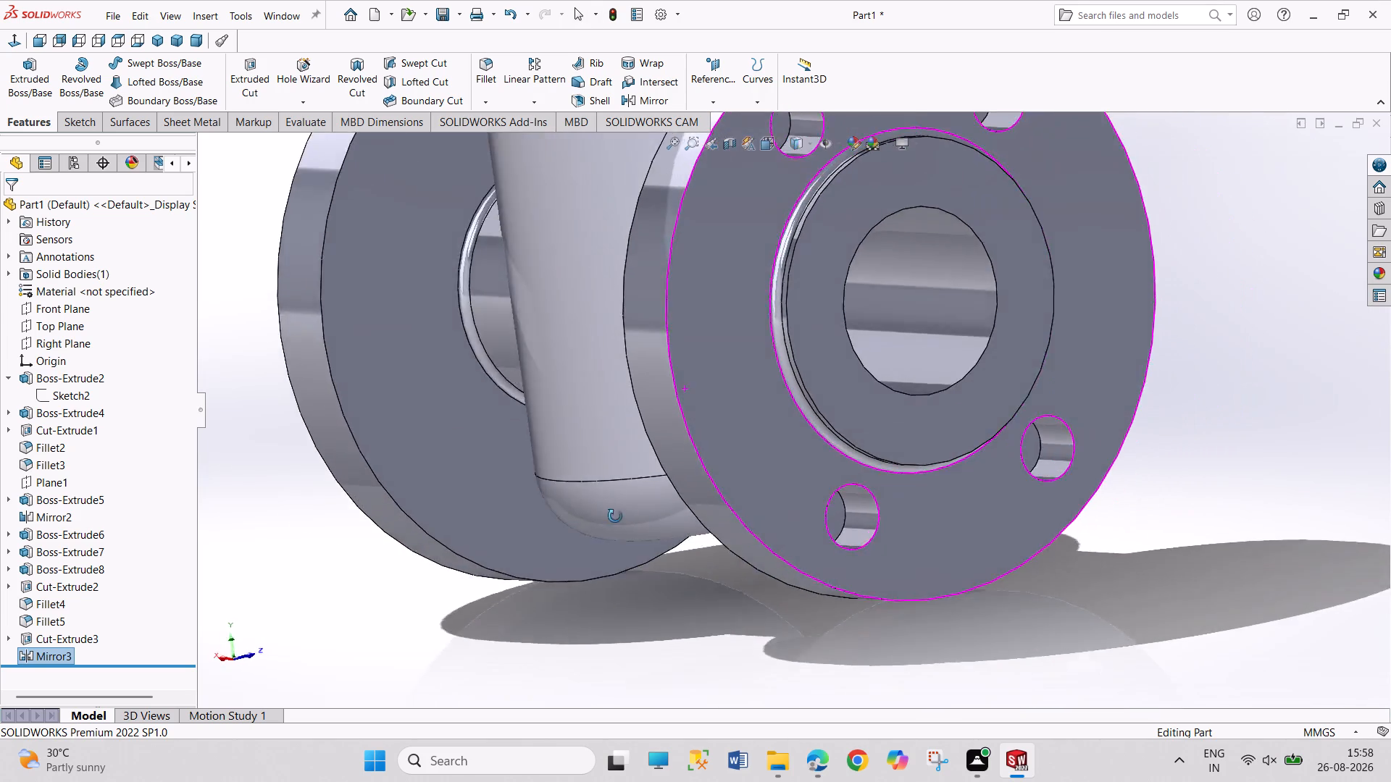
{"action": "middle_click_drag", "start_coordinate": [615, 516], "coordinate": [617, 518]}
{"action": "scroll", "coordinate": [617, 548], "scroll_direction": "up", "scroll_amount": 3}
{"action": "middle_click_drag", "start_coordinate": [408, 413], "coordinate": [559, 534]}
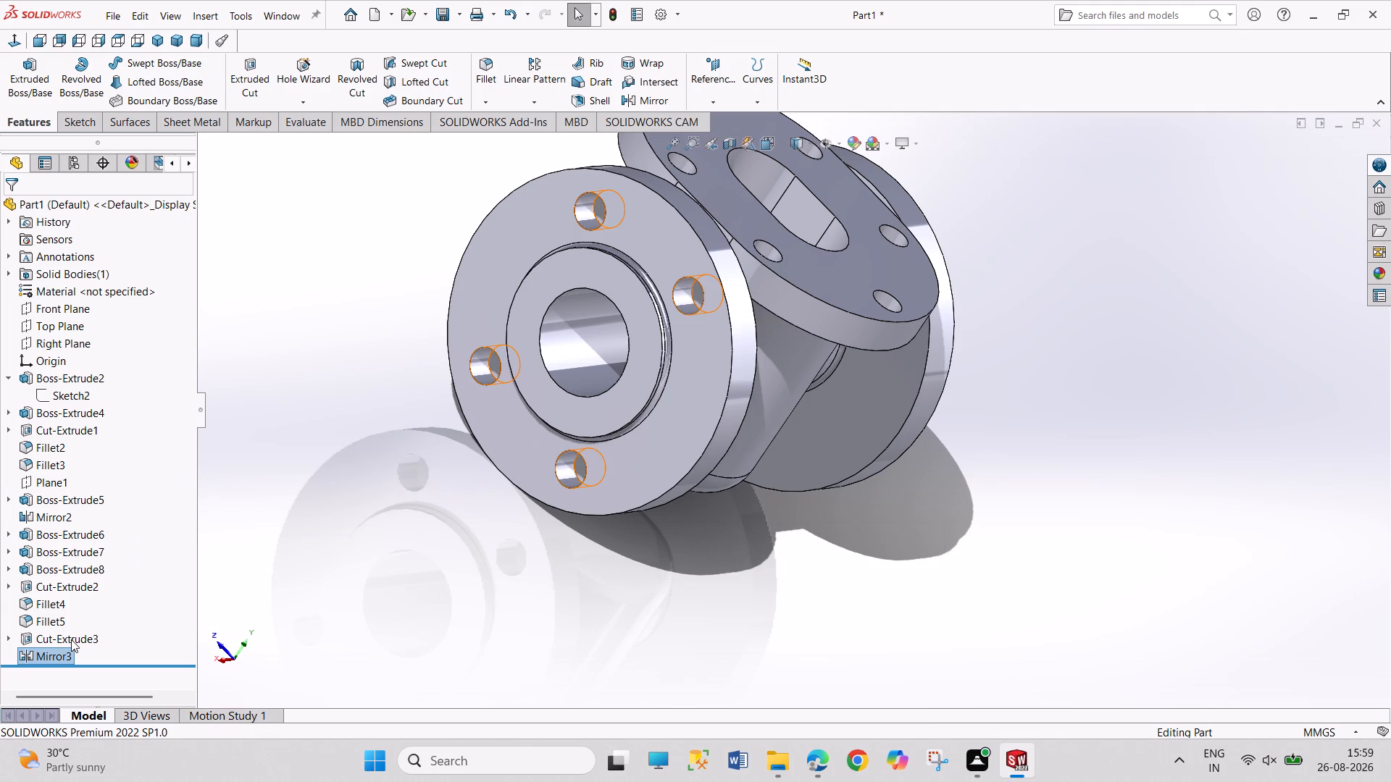
{"action": "left_click", "coordinate": [57, 641]}
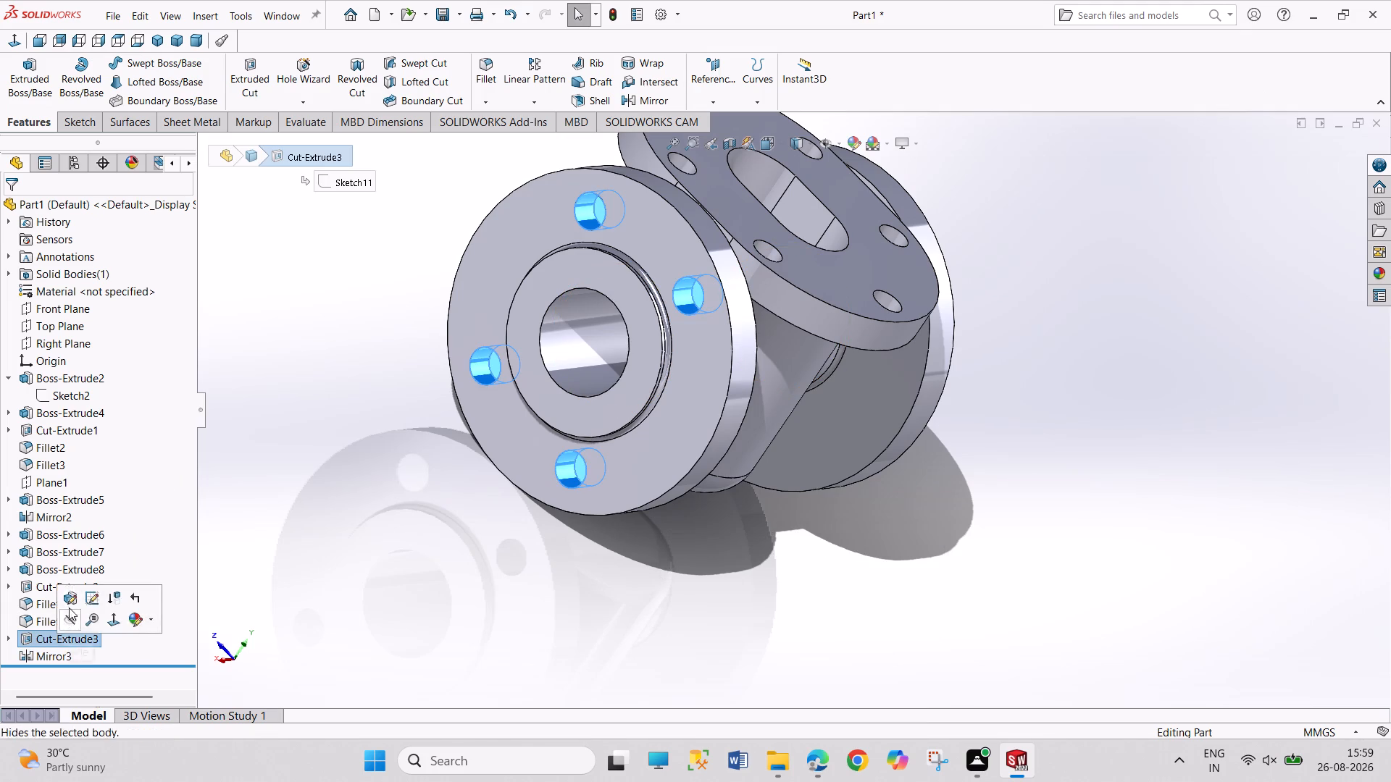
{"action": "left_click", "coordinate": [70, 599]}
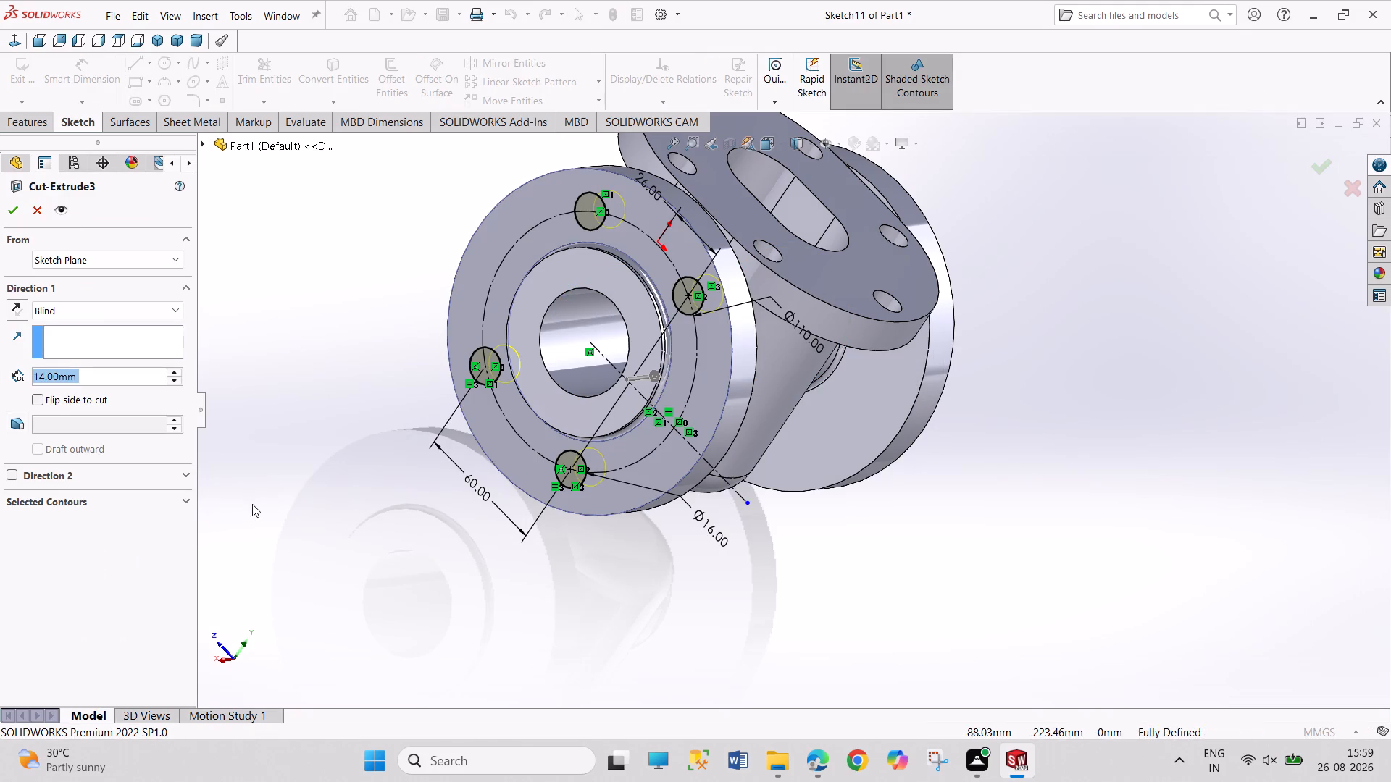
{"action": "type", "text": "16"}
{"action": "key", "text": "Return"}
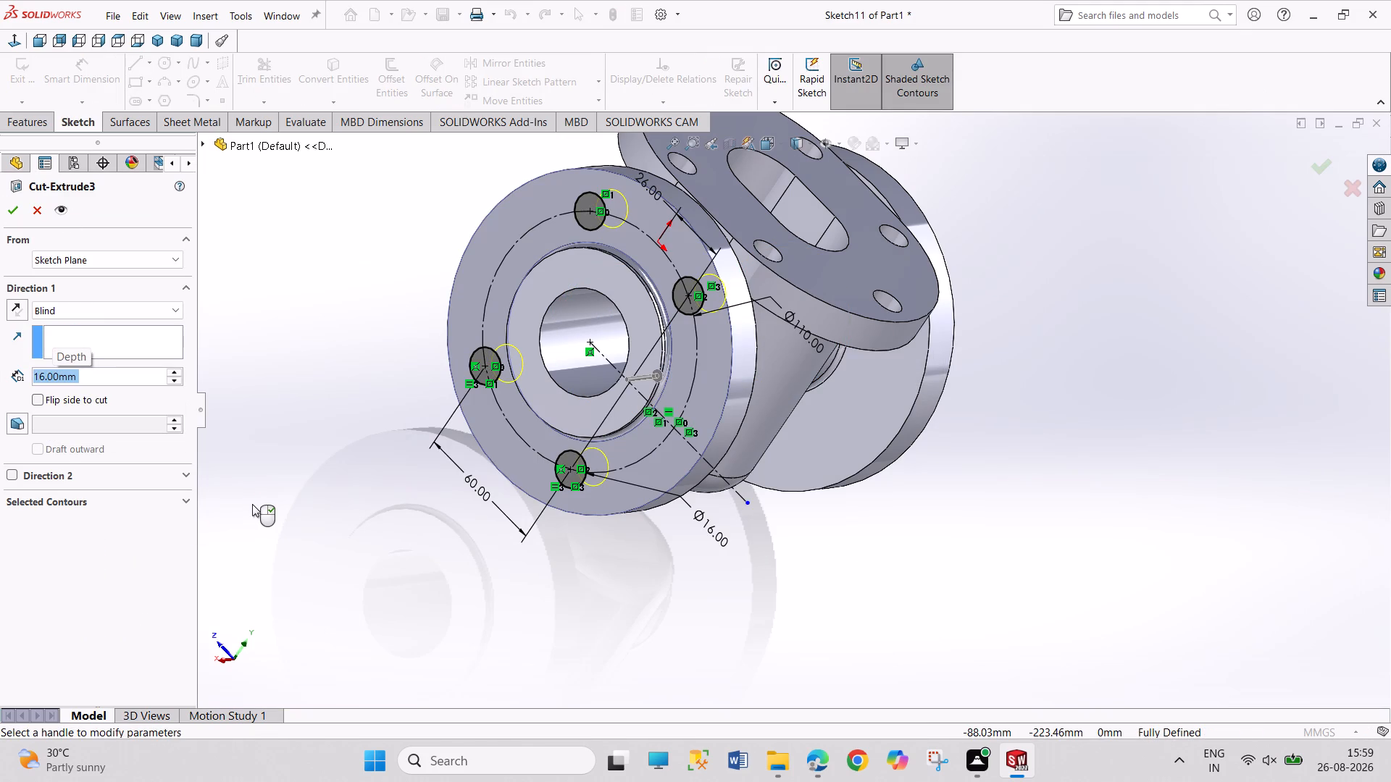
{"action": "left_click", "coordinate": [13, 213]}
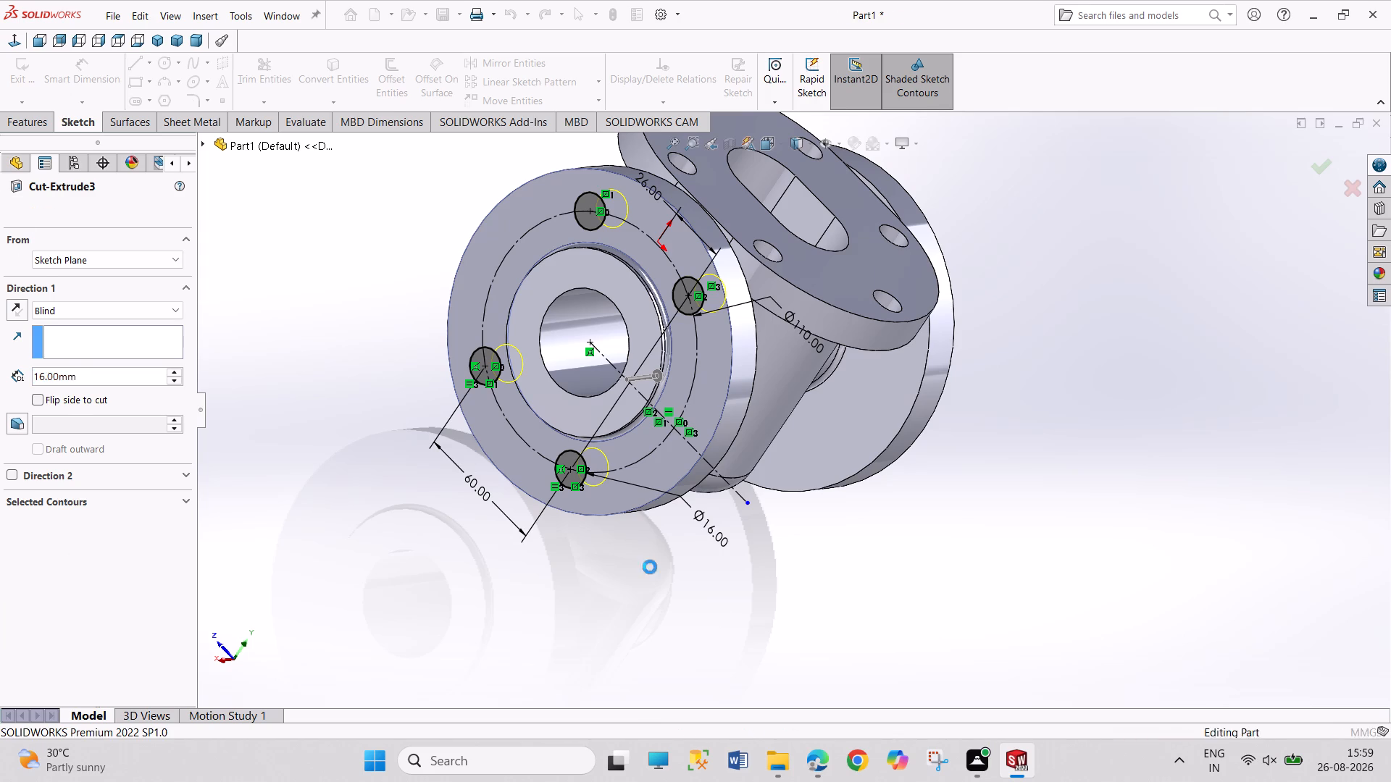
Examine the bolt holes on both side flanges, recheck the bolt hole cut's definition and preview, and rebuild the part.
{"action": "middle_click_drag", "start_coordinate": [737, 625], "coordinate": [583, 536]}
{"action": "middle_click_drag", "start_coordinate": [539, 571], "coordinate": [642, 621]}
{"action": "middle_click_drag", "start_coordinate": [651, 628], "coordinate": [687, 632]}
{"action": "middle_click_drag", "start_coordinate": [766, 628], "coordinate": [806, 595]}
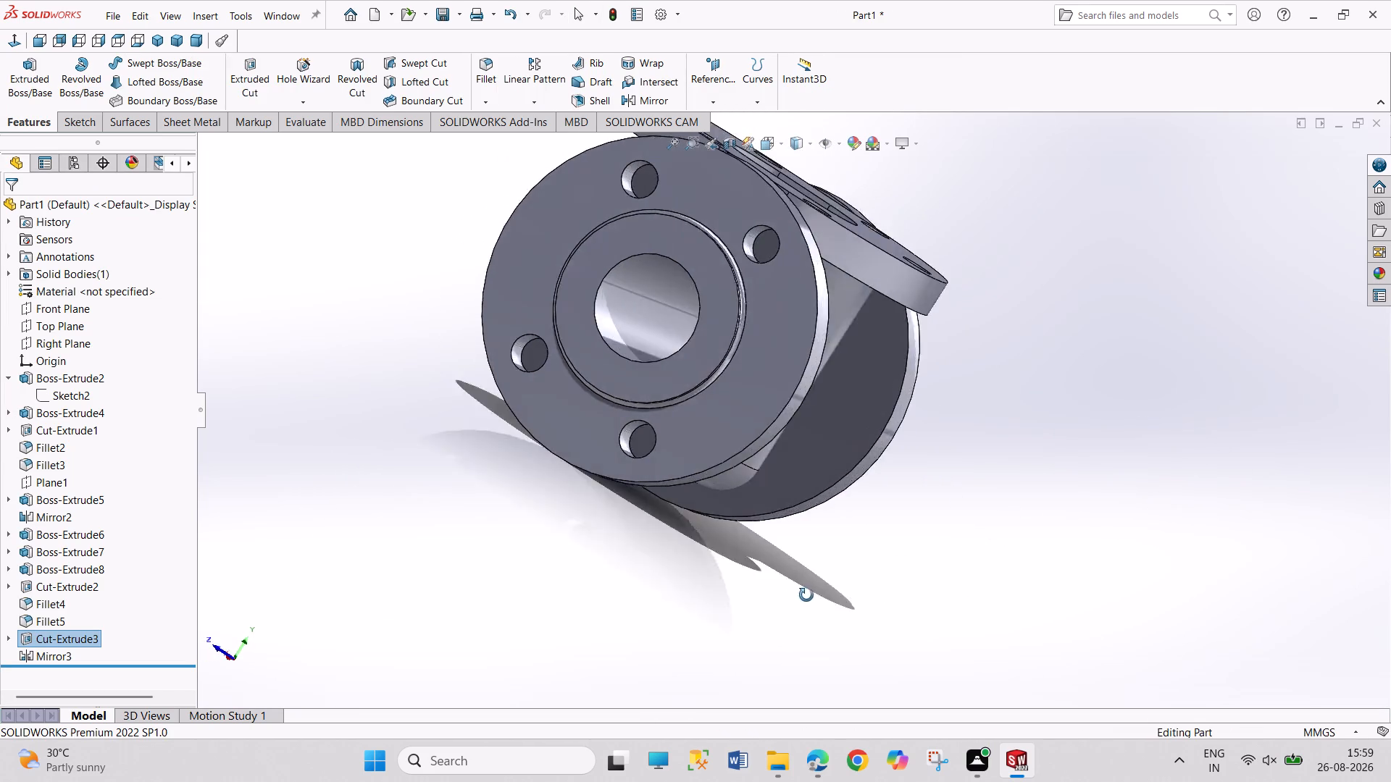
{"action": "middle_click_drag", "start_coordinate": [806, 595], "coordinate": [733, 576]}
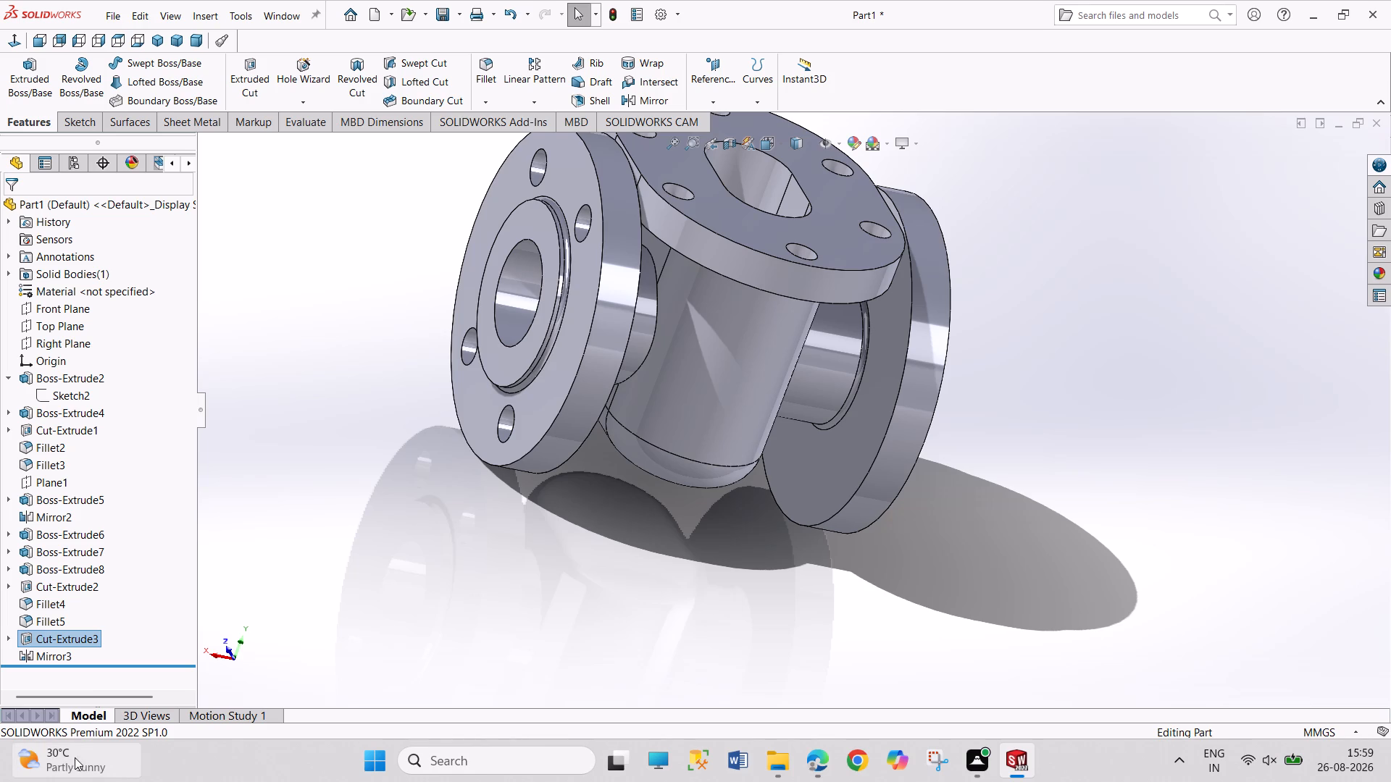
{"action": "left_click", "coordinate": [67, 636]}
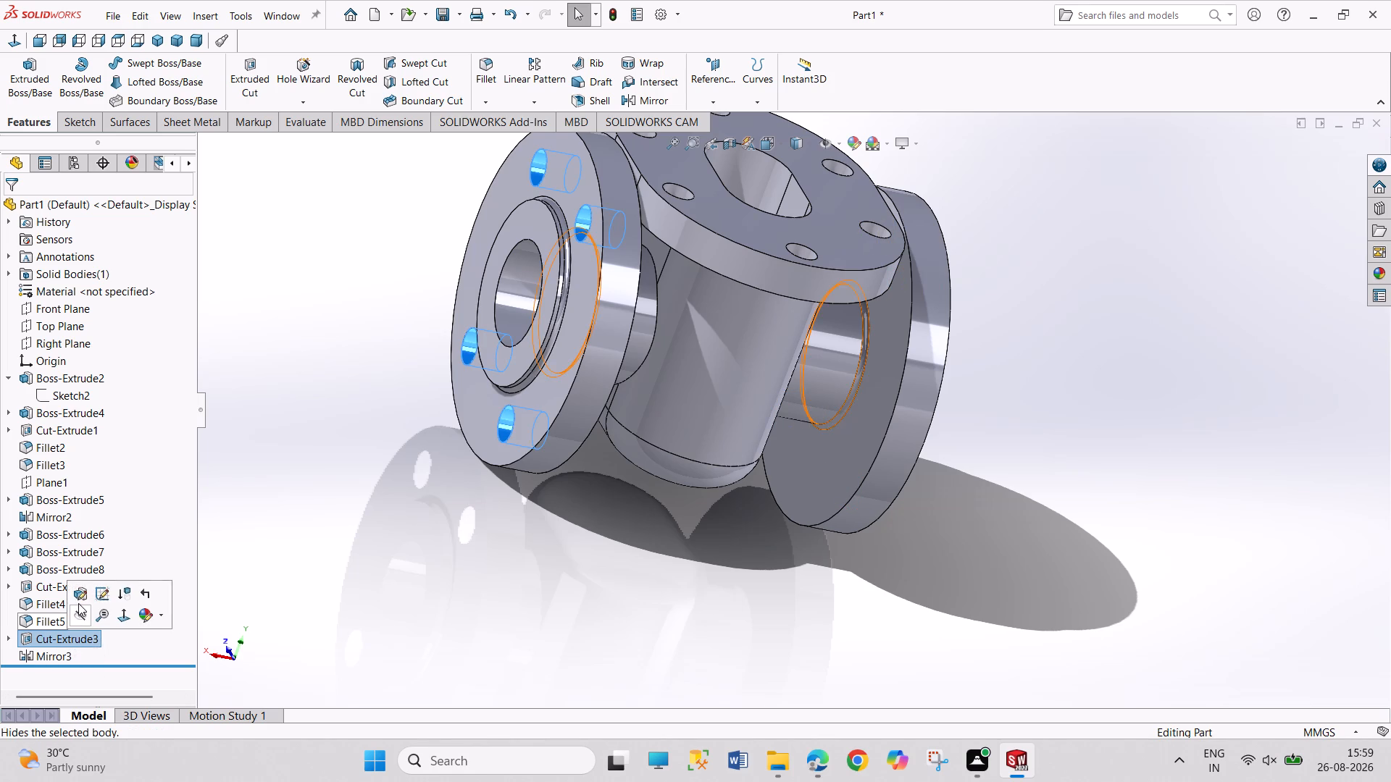
{"action": "left_click", "coordinate": [78, 603]}
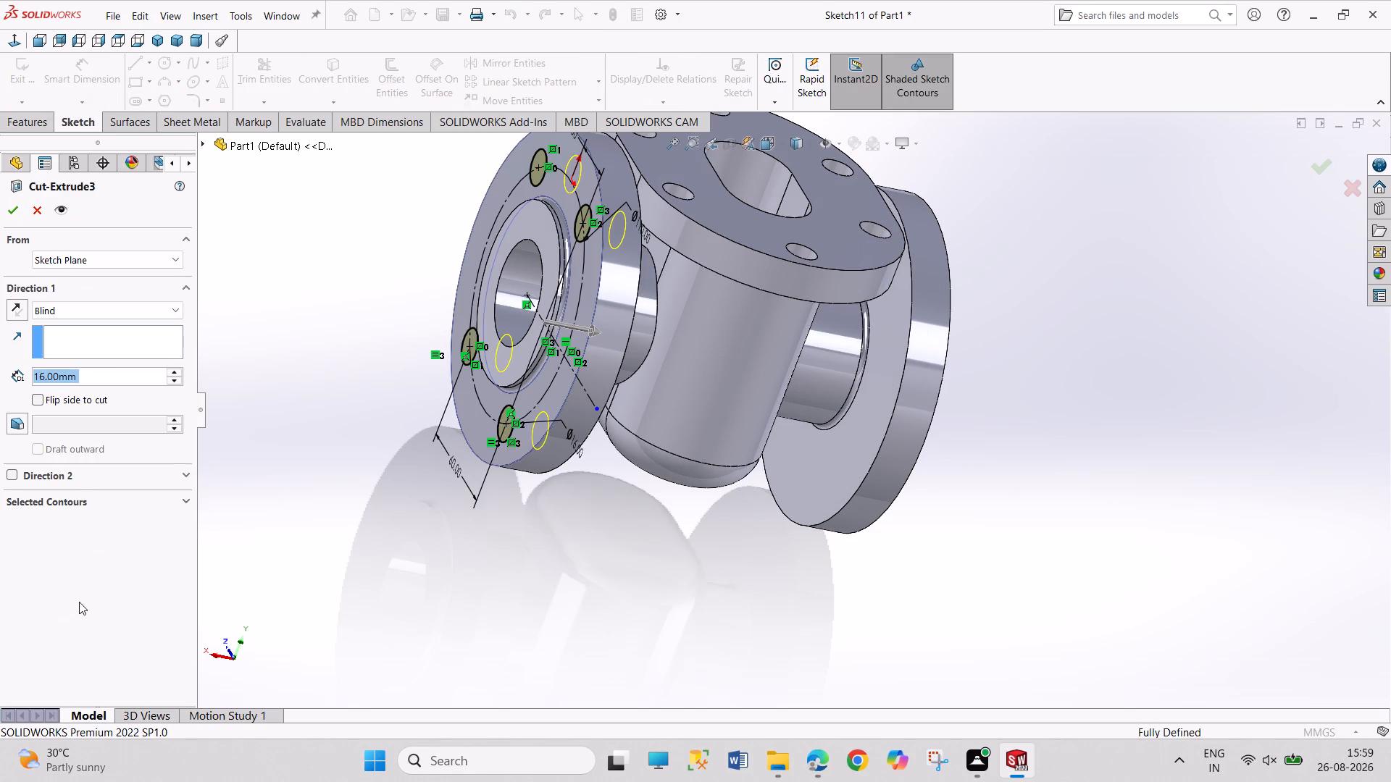
{"action": "middle_click_drag", "start_coordinate": [573, 573], "coordinate": [530, 563]}
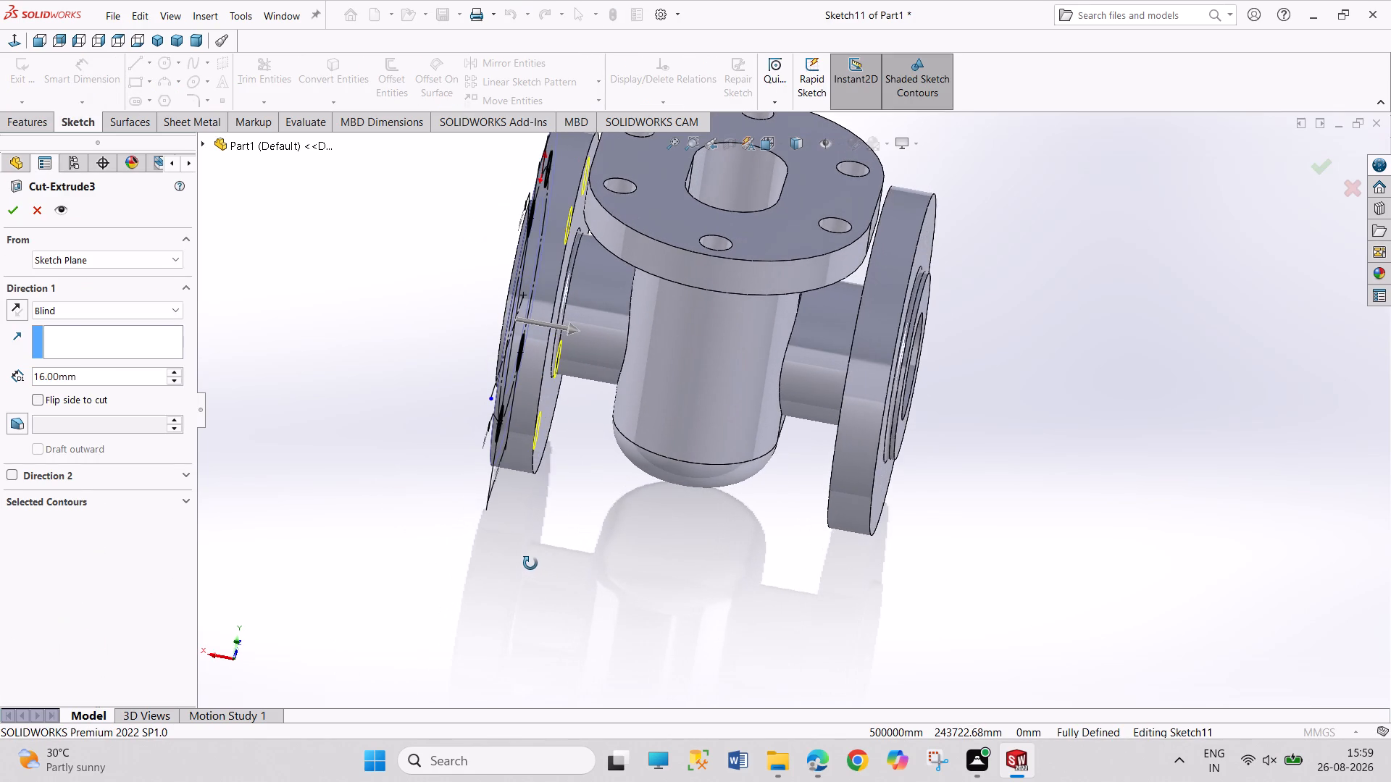
{"action": "middle_click_drag", "start_coordinate": [530, 563], "coordinate": [454, 482]}
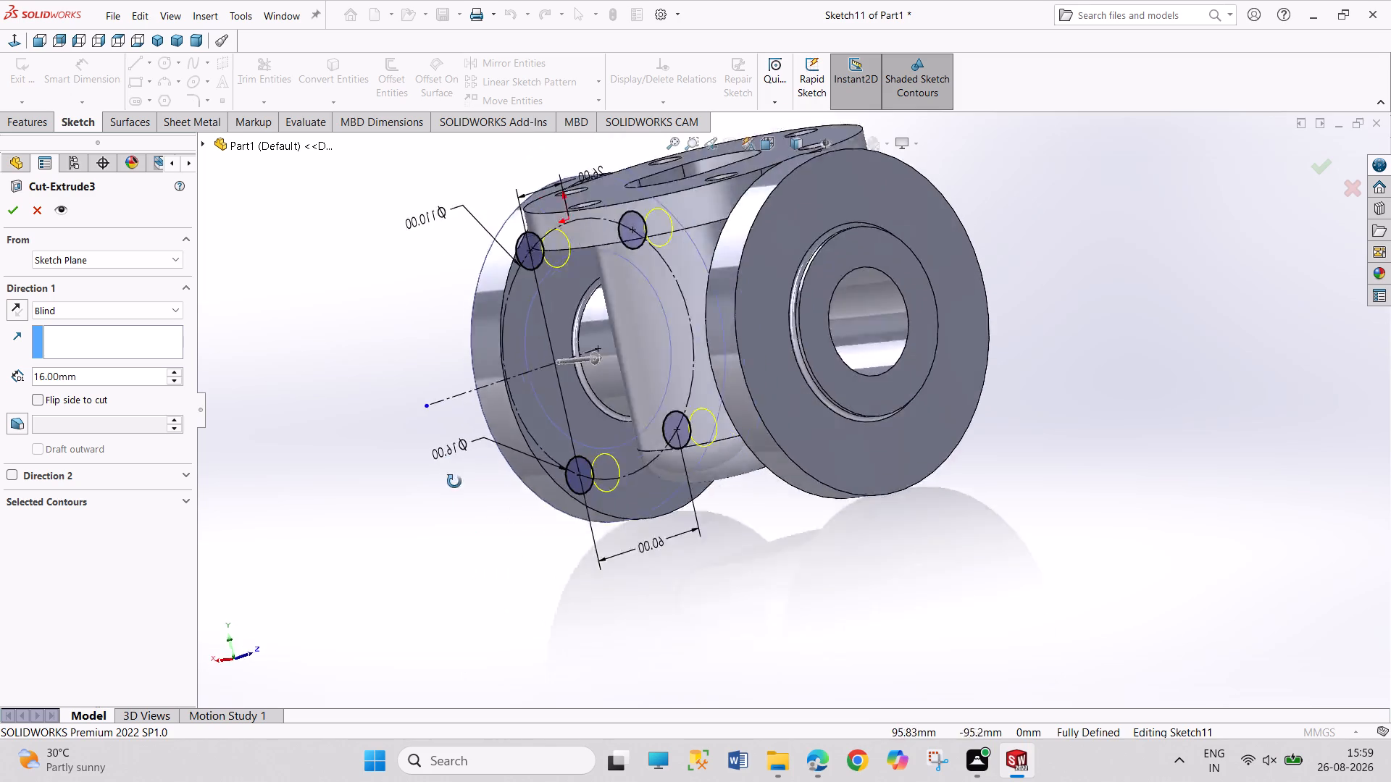
{"action": "middle_click_drag", "start_coordinate": [454, 482], "coordinate": [470, 403]}
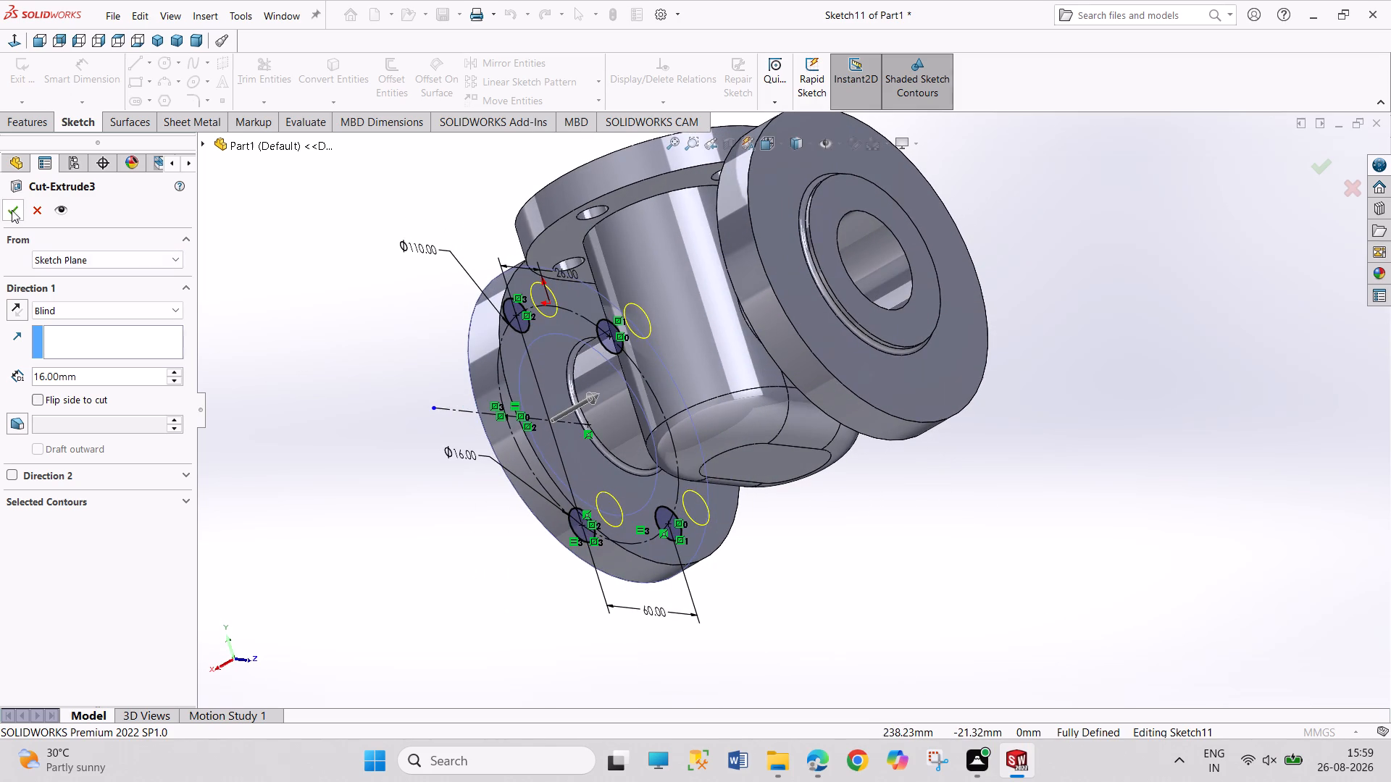
{"action": "left_click", "coordinate": [12, 210]}
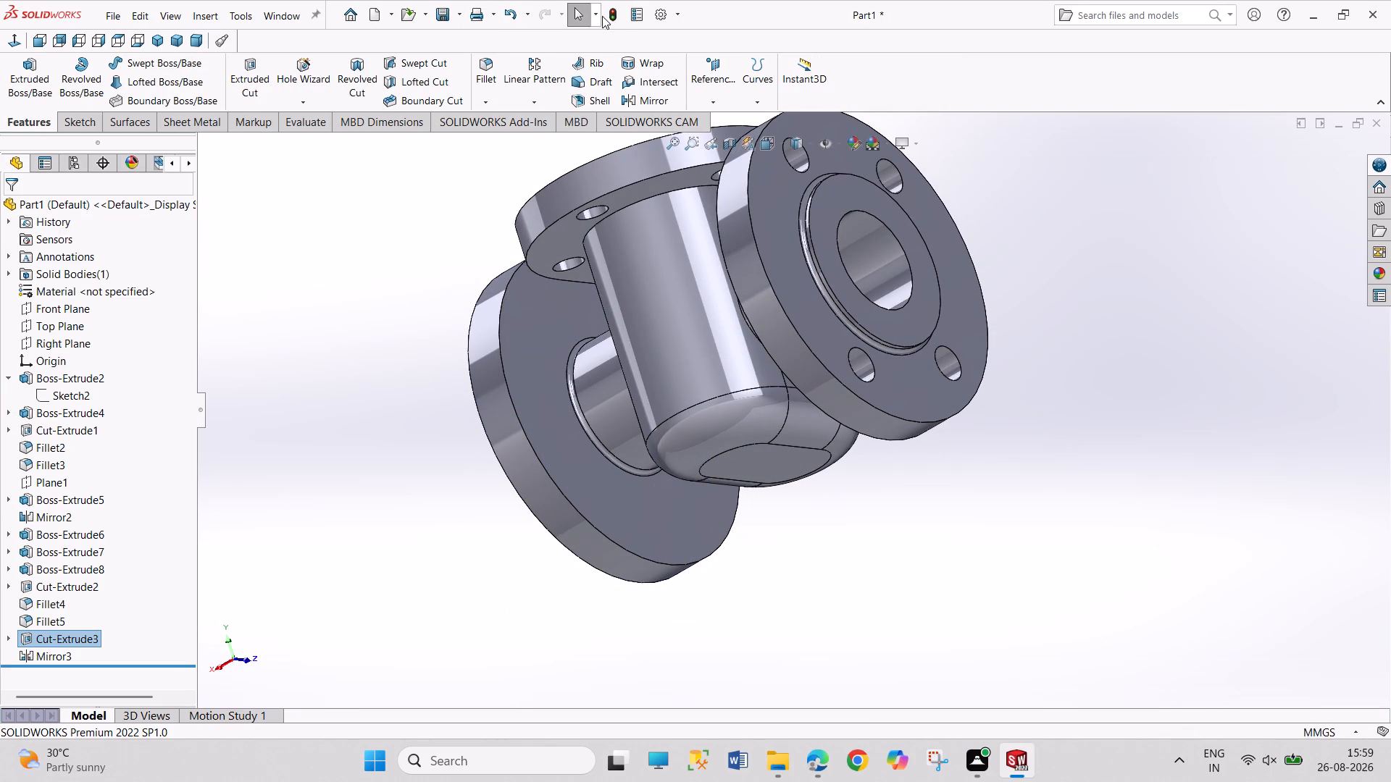
{"action": "left_click", "coordinate": [616, 14]}
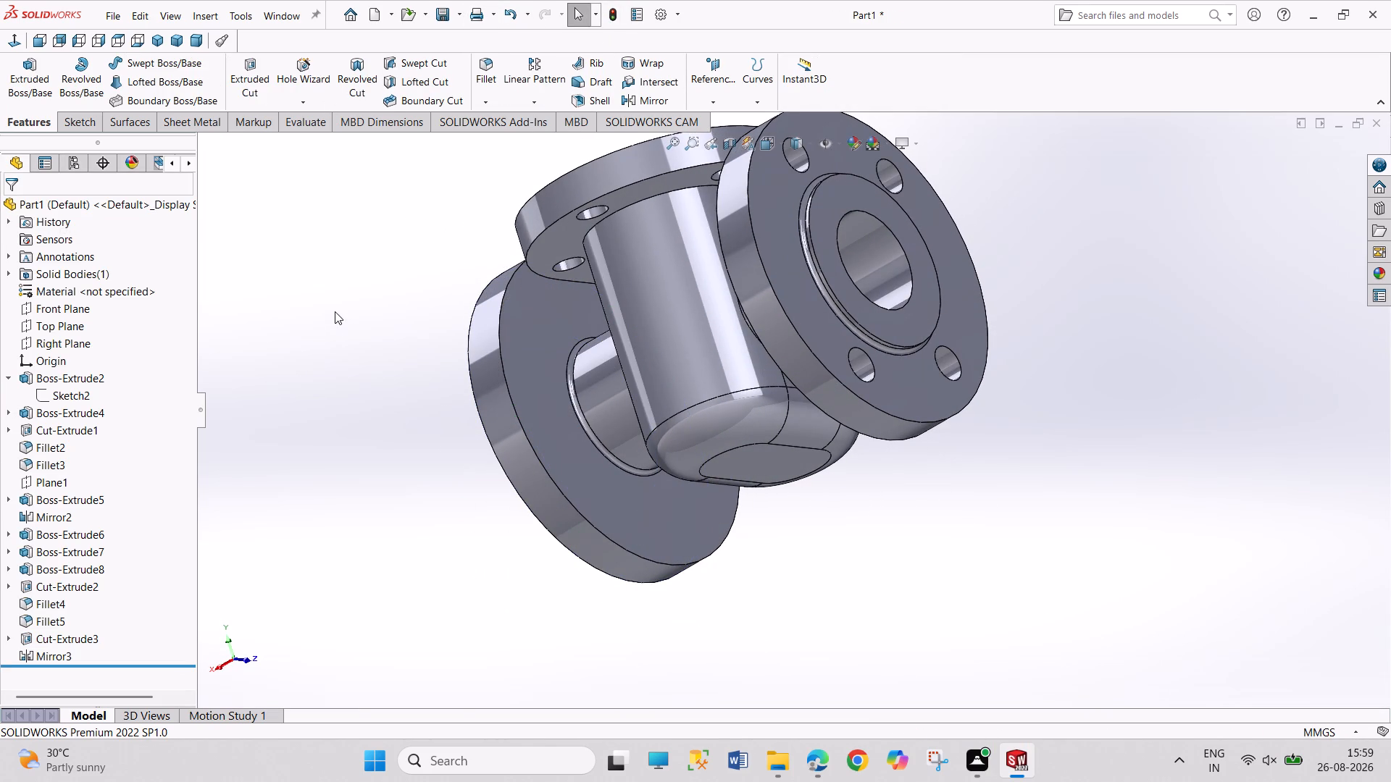
Set the side flange disc's extrusion (Boss-Extrude5) to a Blind depth of 16 mm and rebuild the part.
{"action": "middle_click_drag", "start_coordinate": [335, 311], "coordinate": [468, 474]}
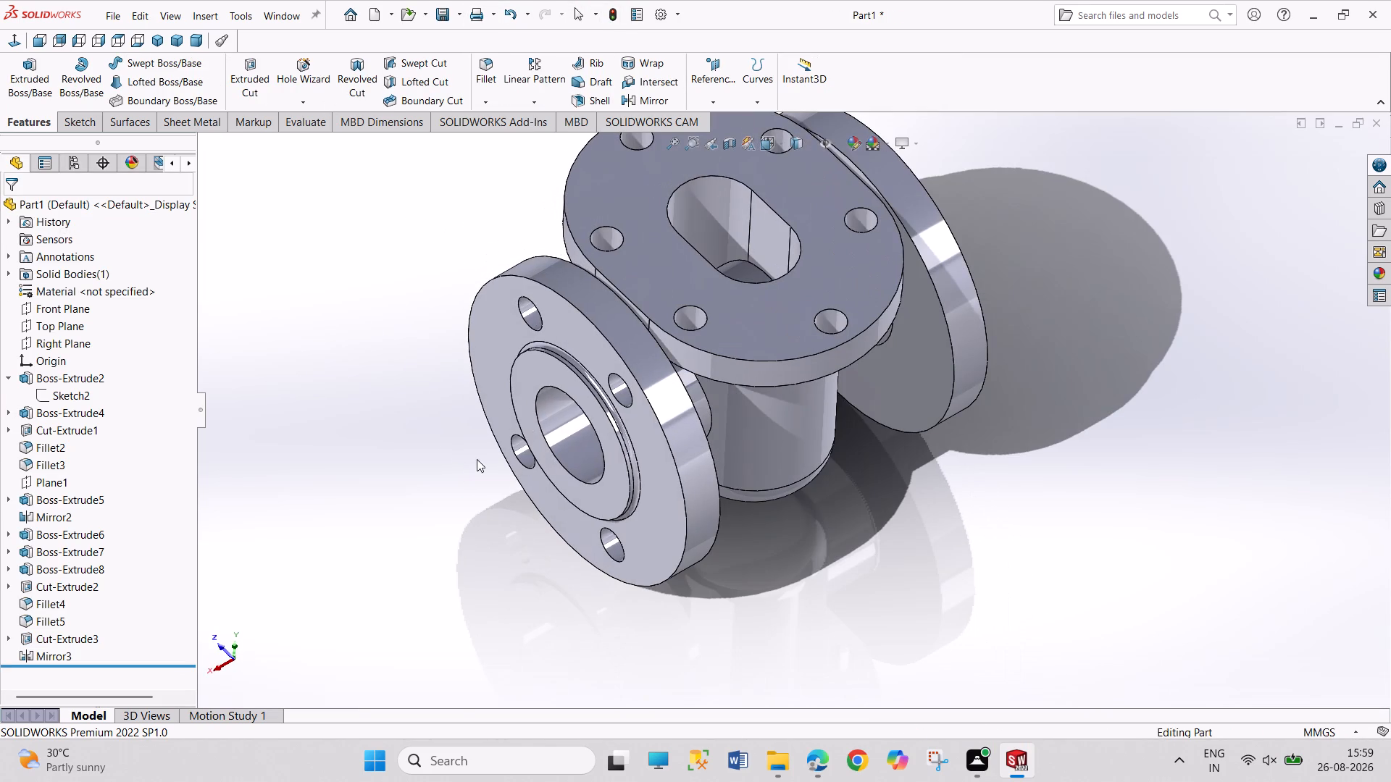
{"action": "left_click", "coordinate": [54, 494]}
{"action": "left_click", "coordinate": [71, 454]}
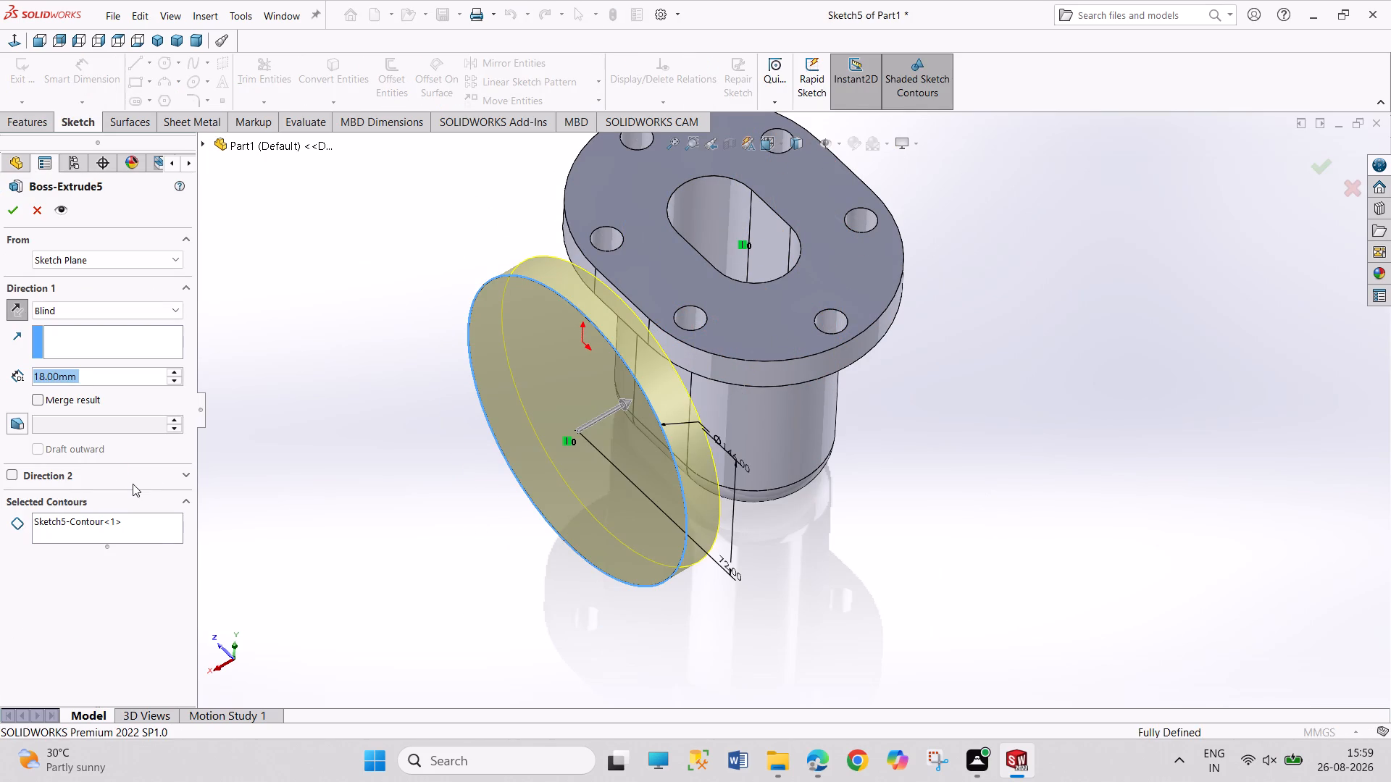
{"action": "type", "text": "16"}
{"action": "key", "text": "Return"}
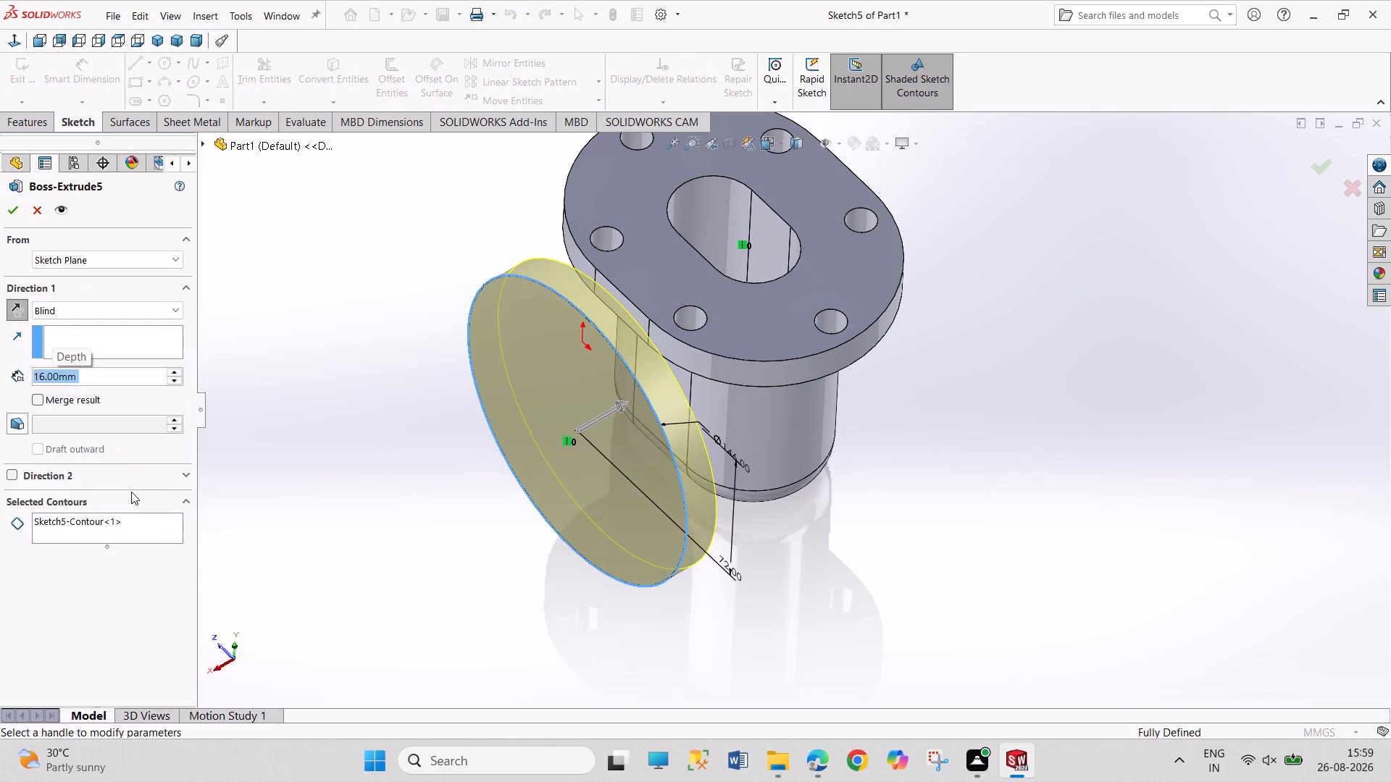
{"action": "left_click", "coordinate": [19, 209]}
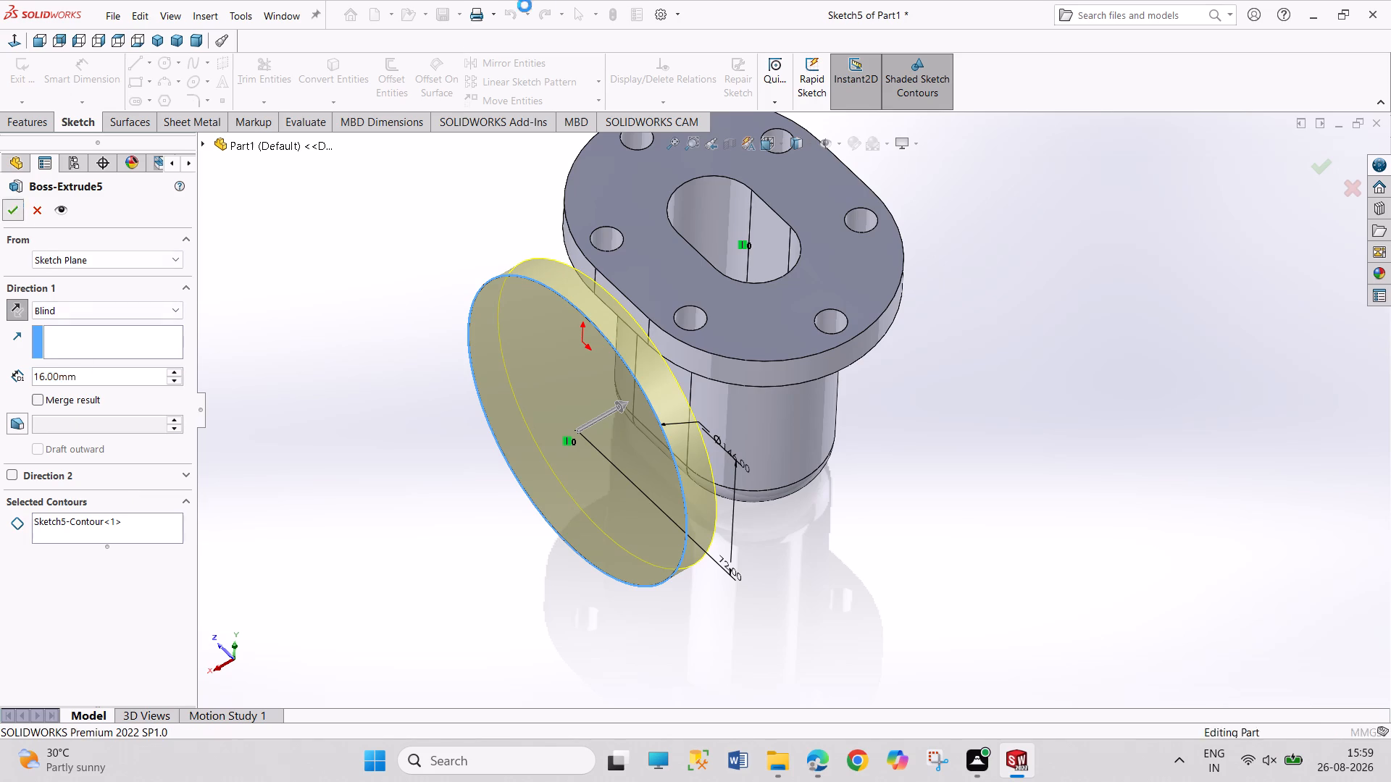
{"action": "left_click", "coordinate": [619, 9]}
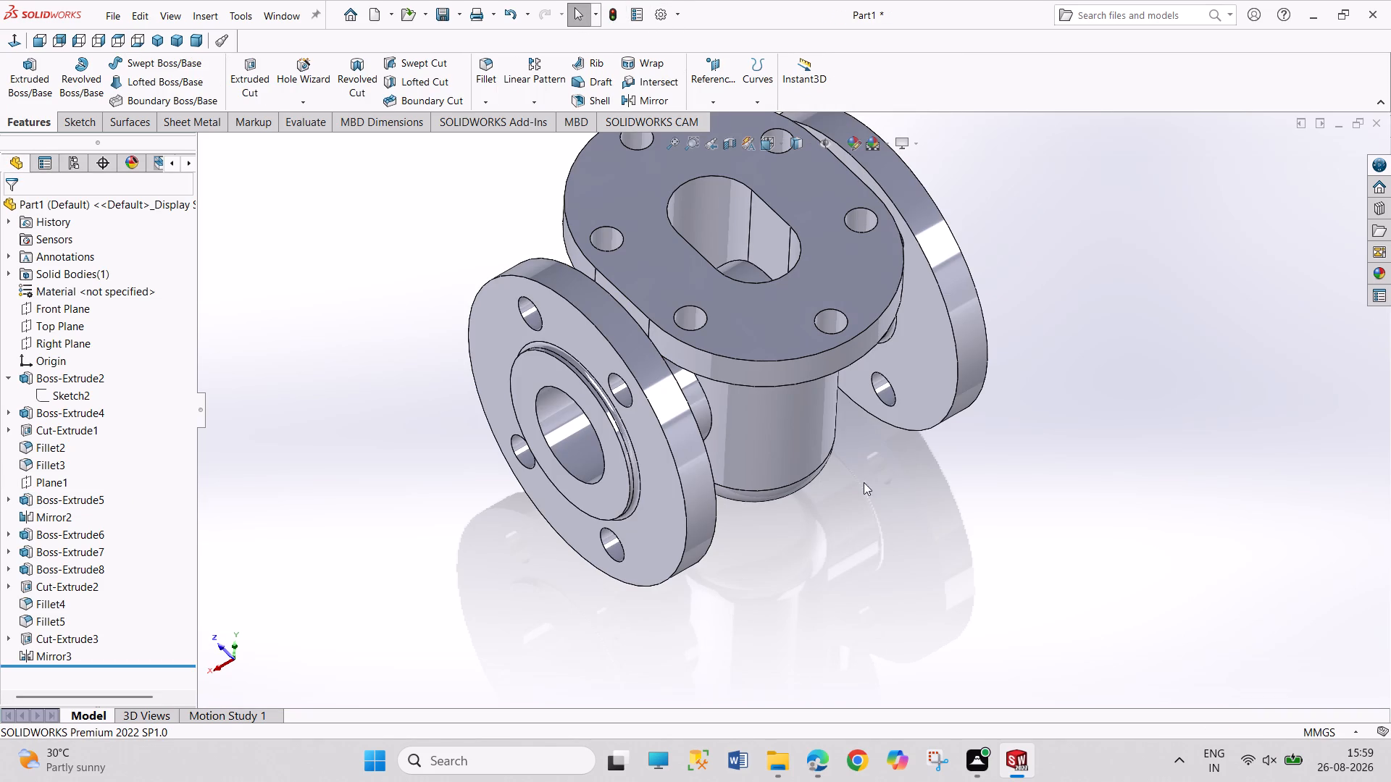
Fillet the edge where the central body meets the underside of the top flange with a symmetric 2 mm radius.
{"action": "middle_click_drag", "start_coordinate": [863, 492], "coordinate": [801, 445]}
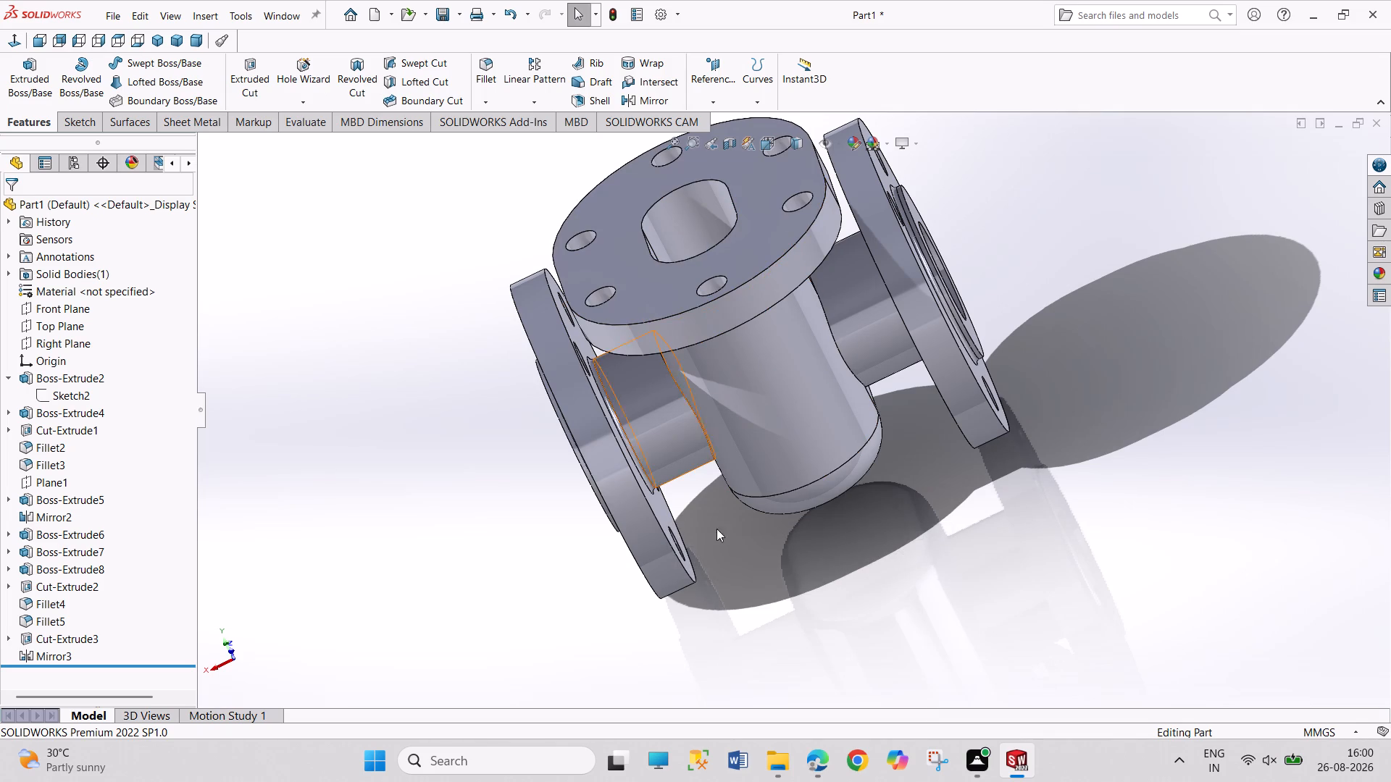
{"action": "middle_click_drag", "start_coordinate": [732, 602], "coordinate": [748, 508]}
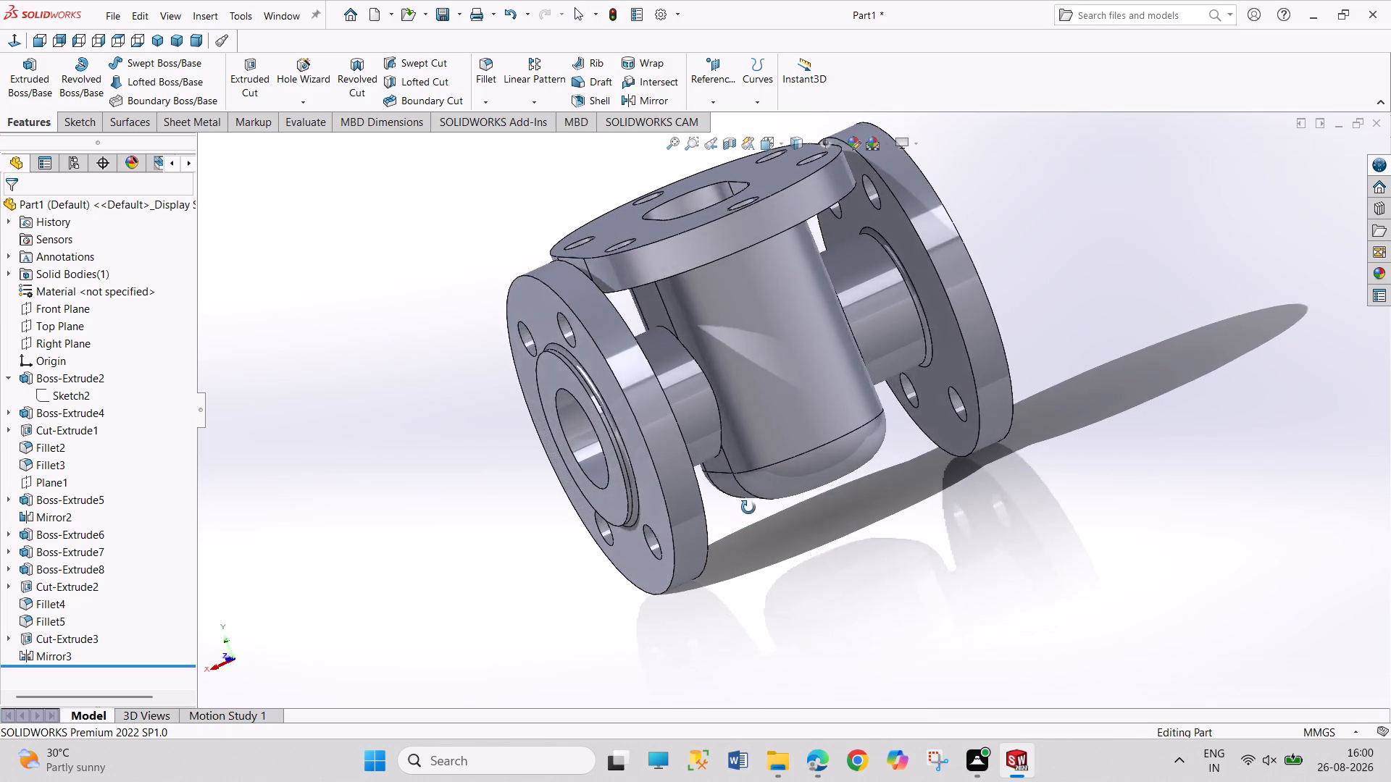
{"action": "middle_click_drag", "start_coordinate": [748, 508], "coordinate": [751, 465]}
{"action": "middle_click_drag", "start_coordinate": [742, 468], "coordinate": [671, 492]}
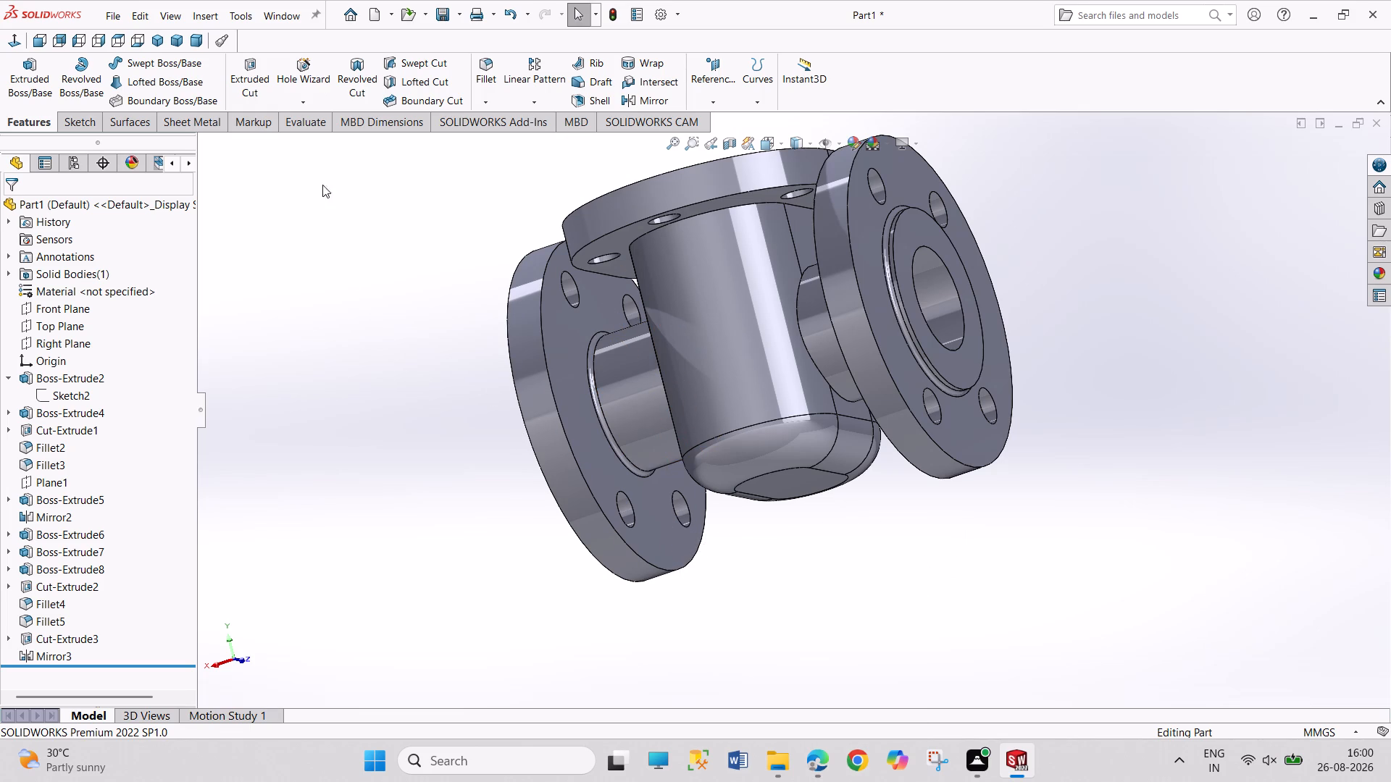
{"action": "left_click", "coordinate": [481, 59]}
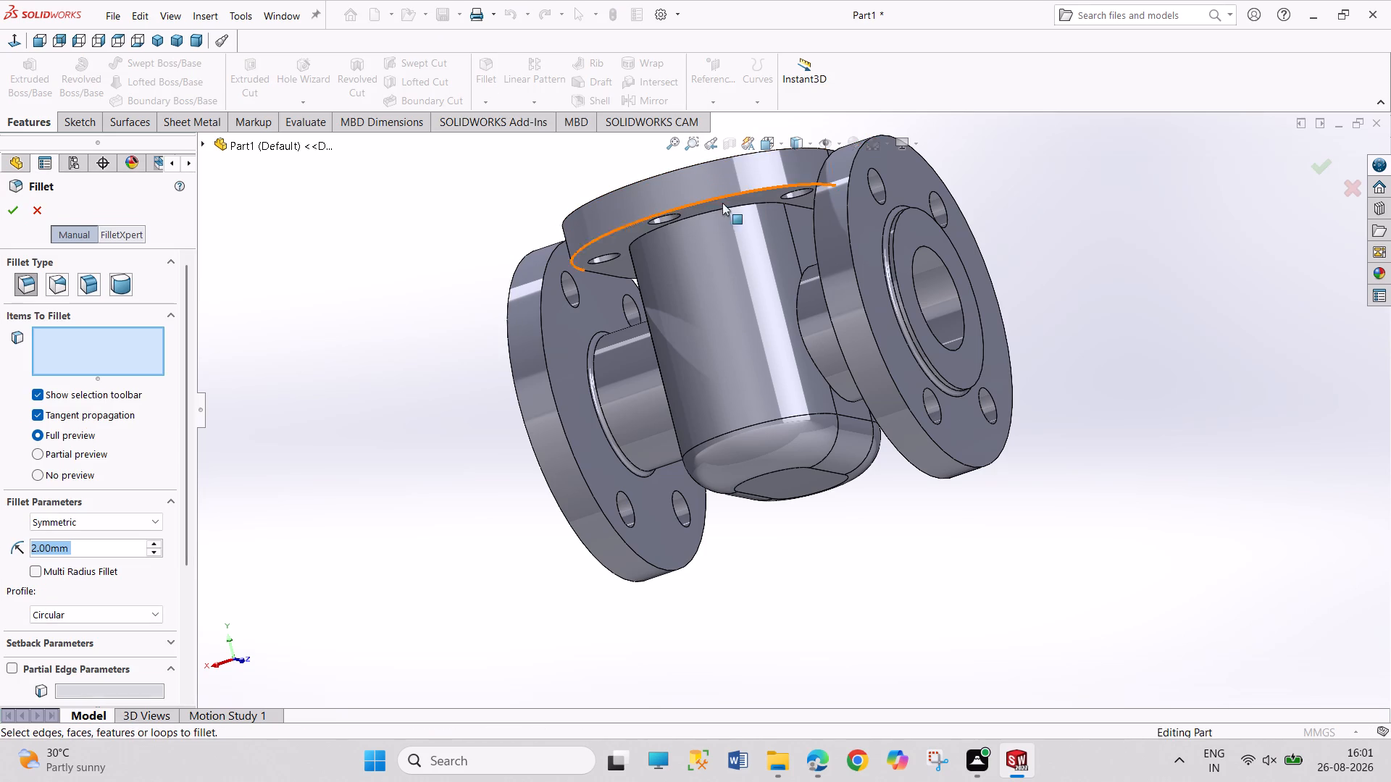
{"action": "left_click", "coordinate": [724, 209]}
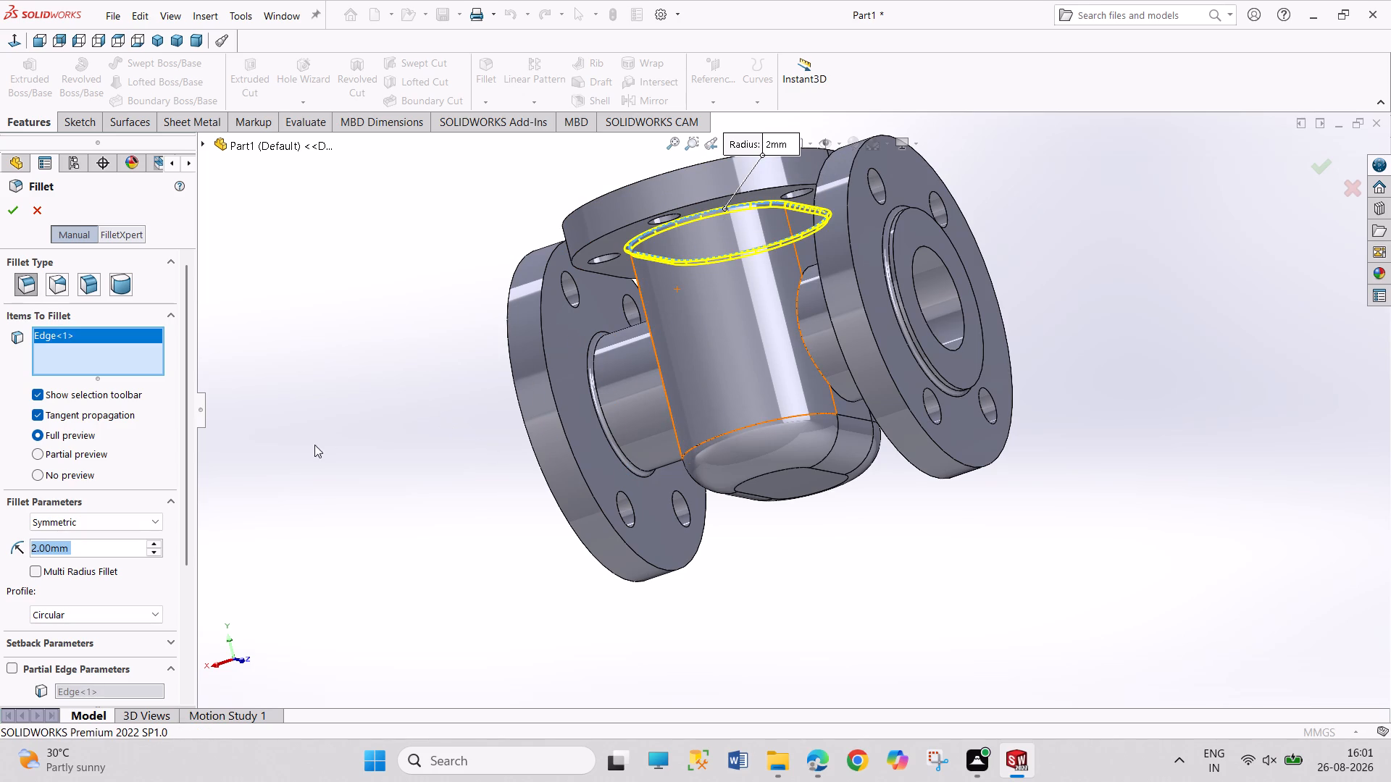
{"action": "left_click", "coordinate": [21, 214]}
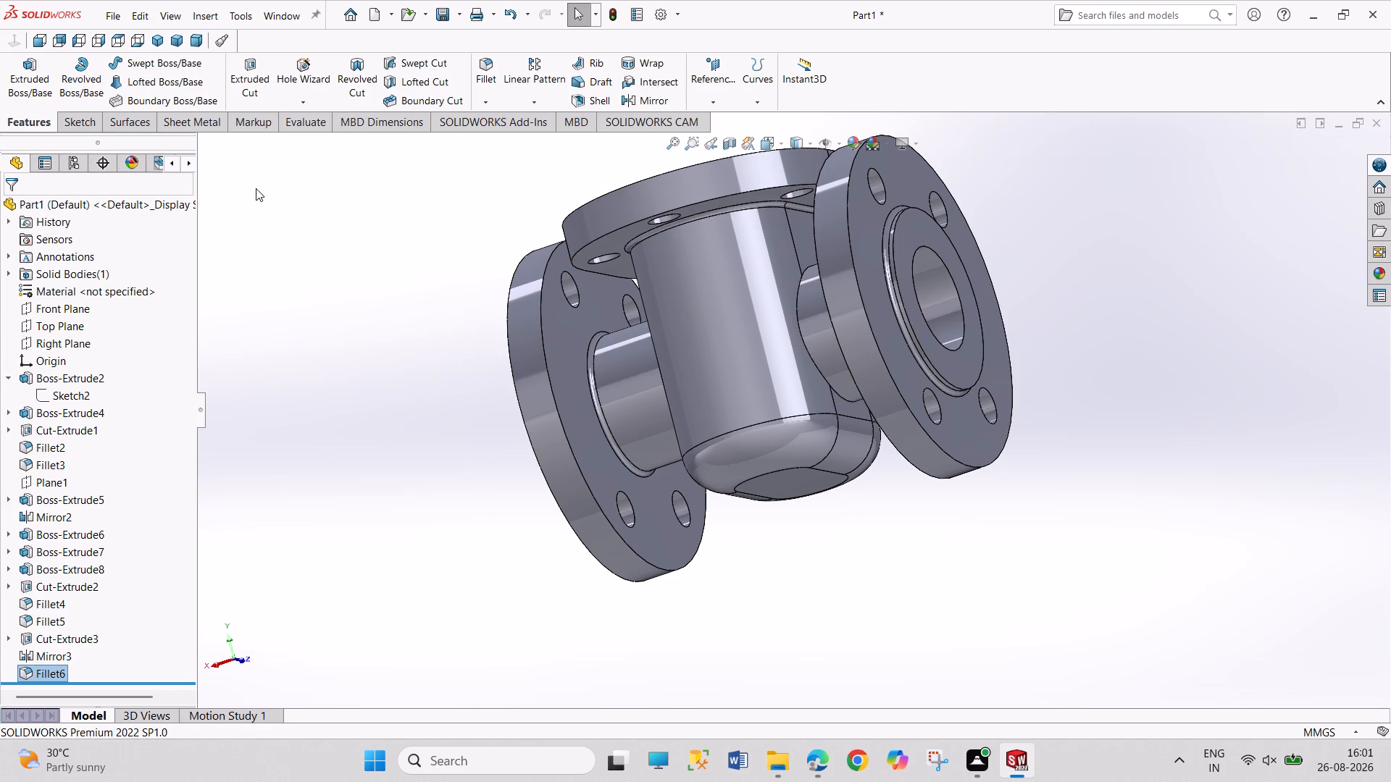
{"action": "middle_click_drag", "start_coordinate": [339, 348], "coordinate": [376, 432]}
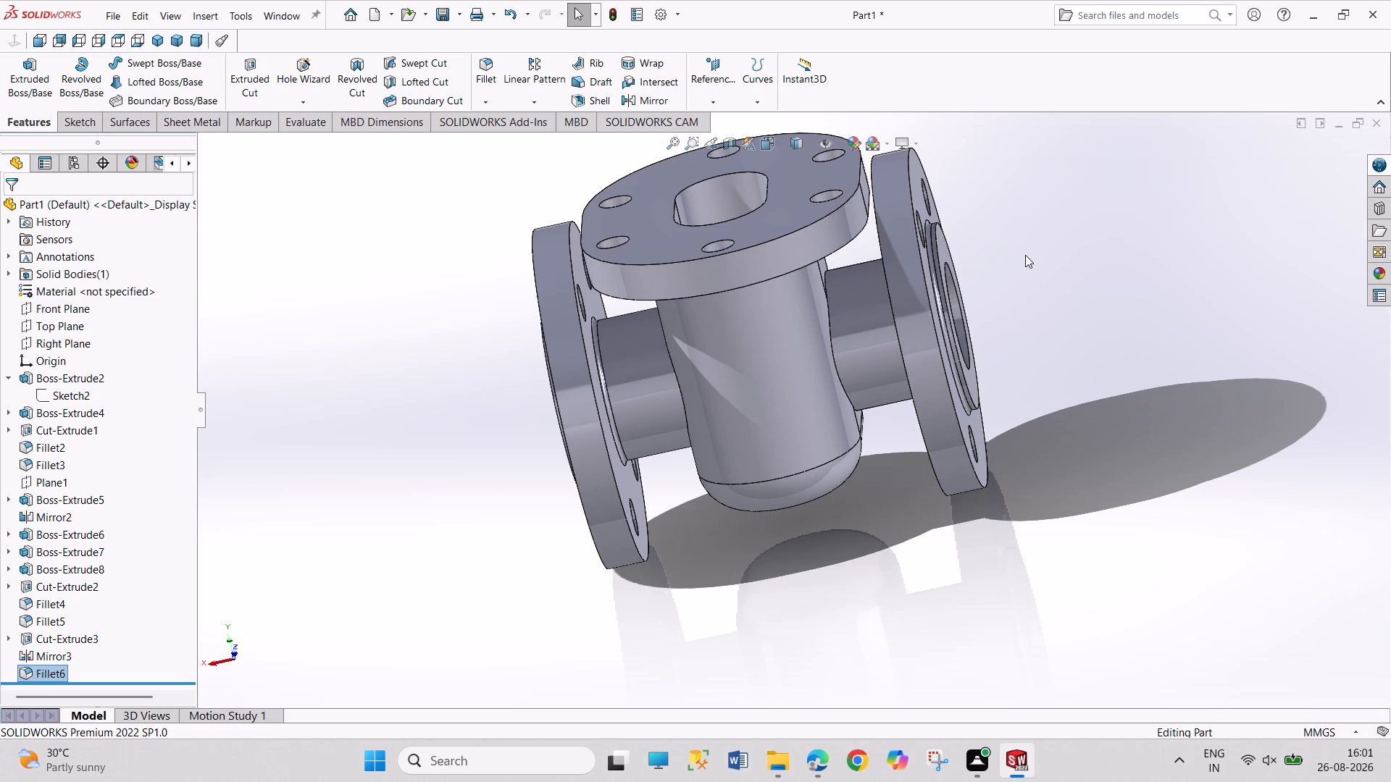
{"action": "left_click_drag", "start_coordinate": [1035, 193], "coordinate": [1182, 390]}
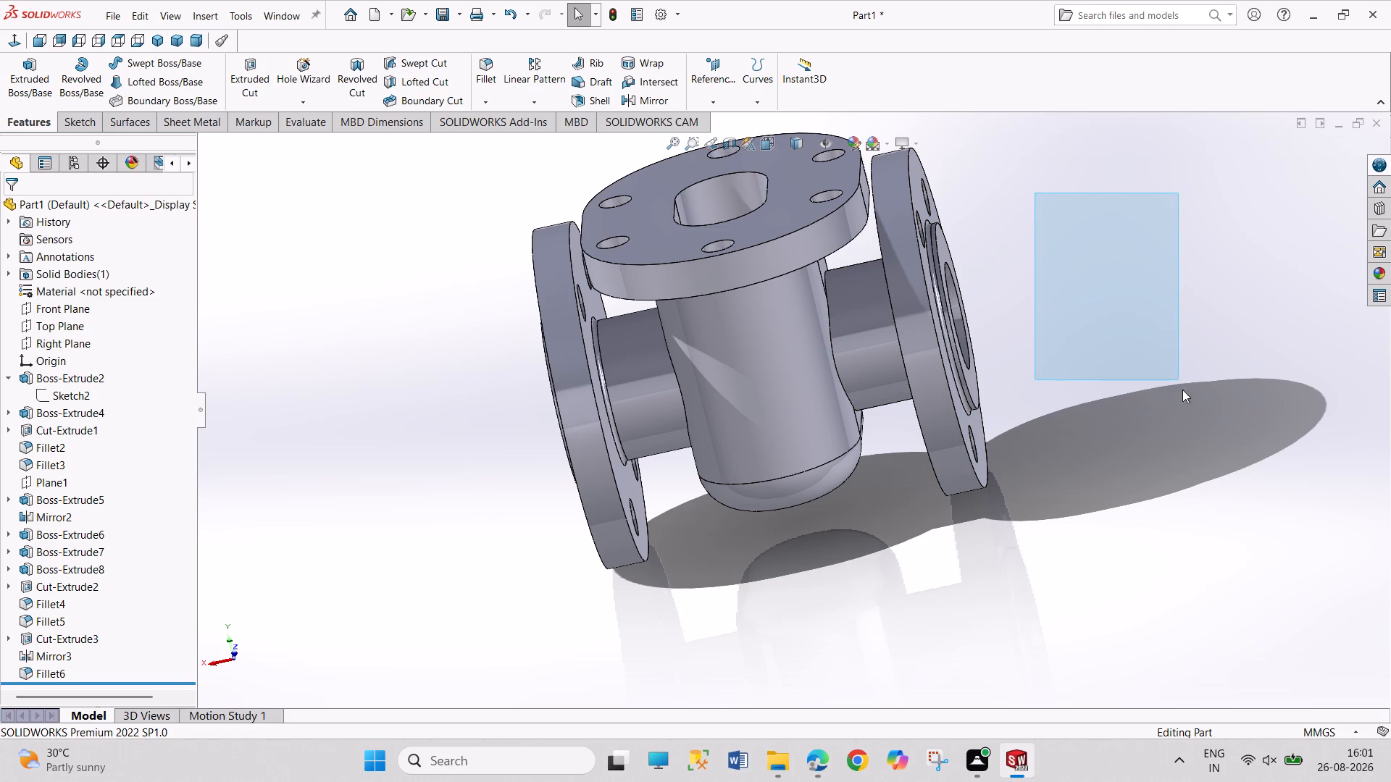
Examine the valve body, its underside and both side flanges from several angles, ending in the isometric view.
{"action": "left_click_drag", "start_coordinate": [1182, 390], "coordinate": [1211, 518]}
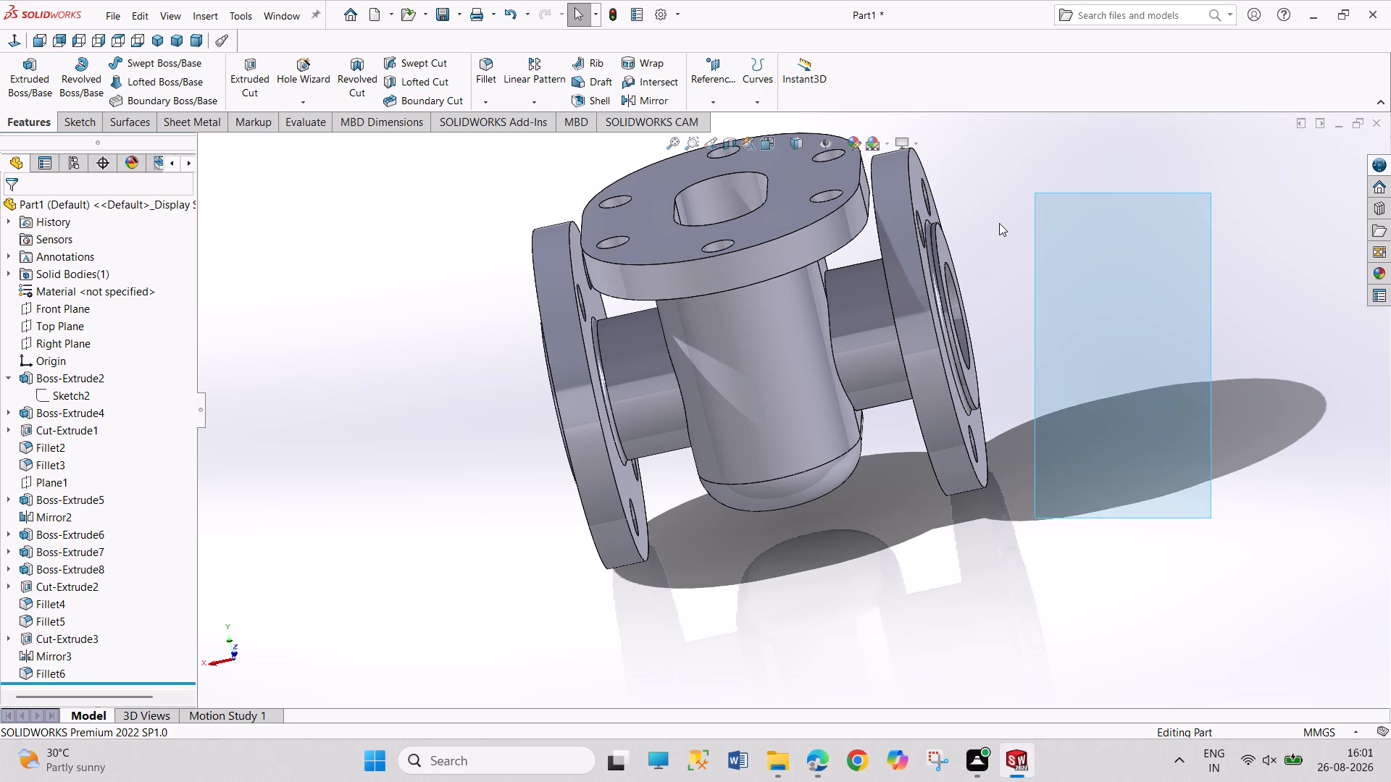
{"action": "left_click_drag", "start_coordinate": [999, 221], "coordinate": [1061, 292]}
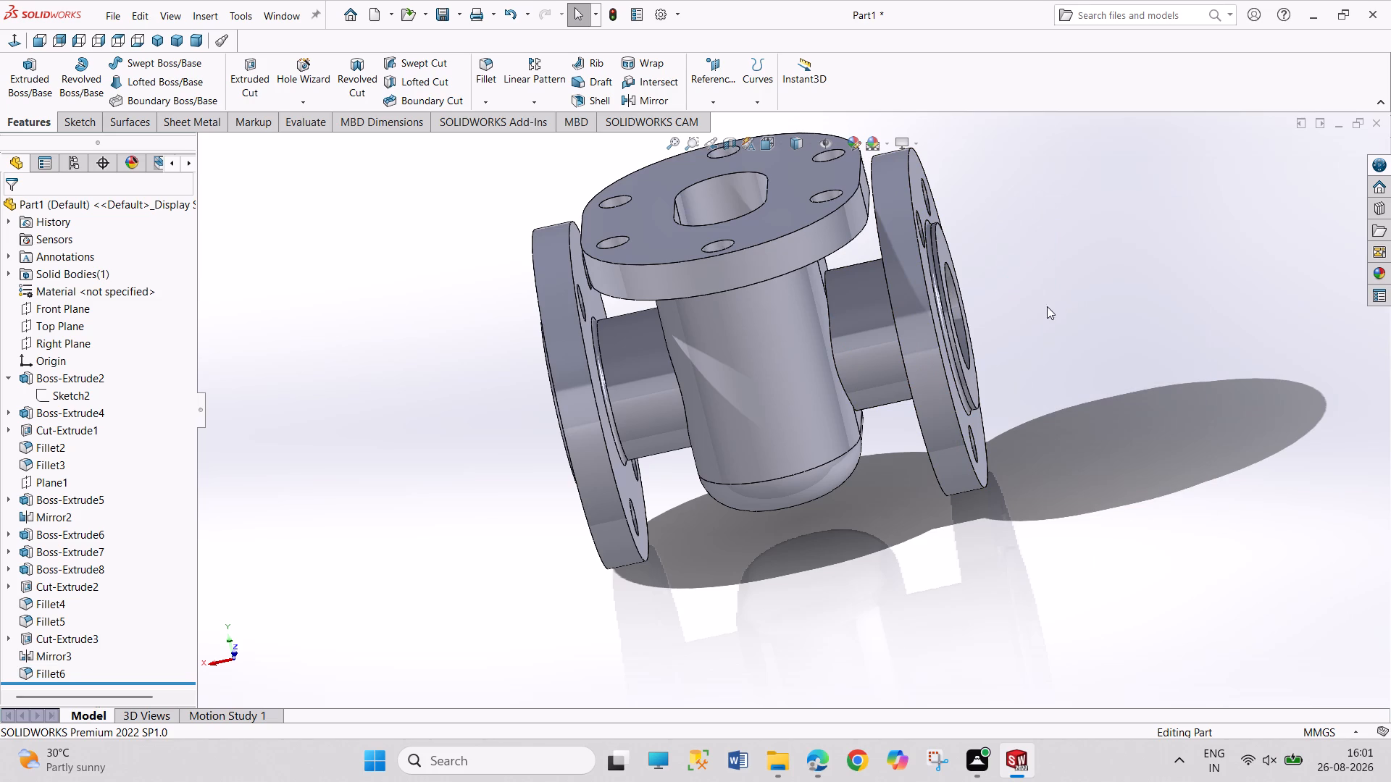
{"action": "middle_click_drag", "start_coordinate": [1045, 308], "coordinate": [816, 518]}
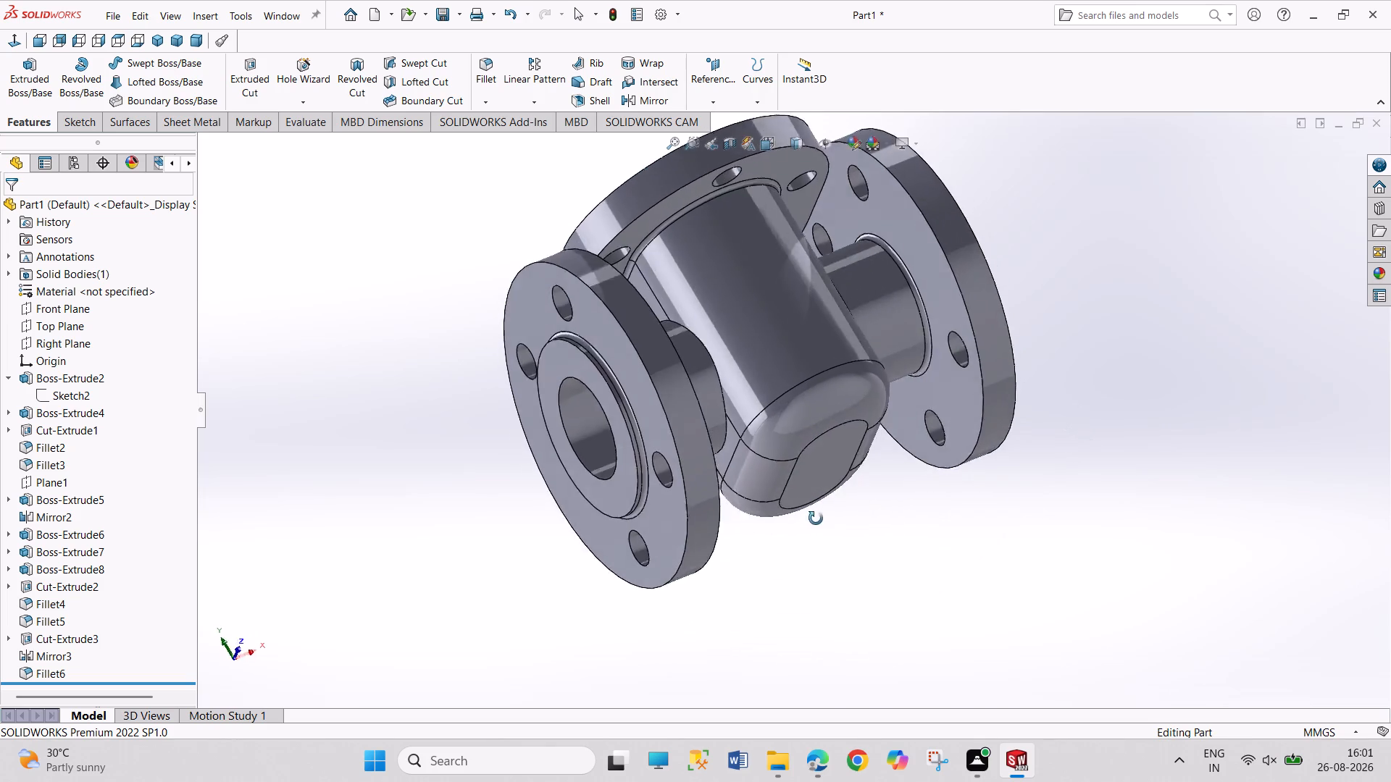
{"action": "middle_click_drag", "start_coordinate": [816, 518], "coordinate": [753, 643]}
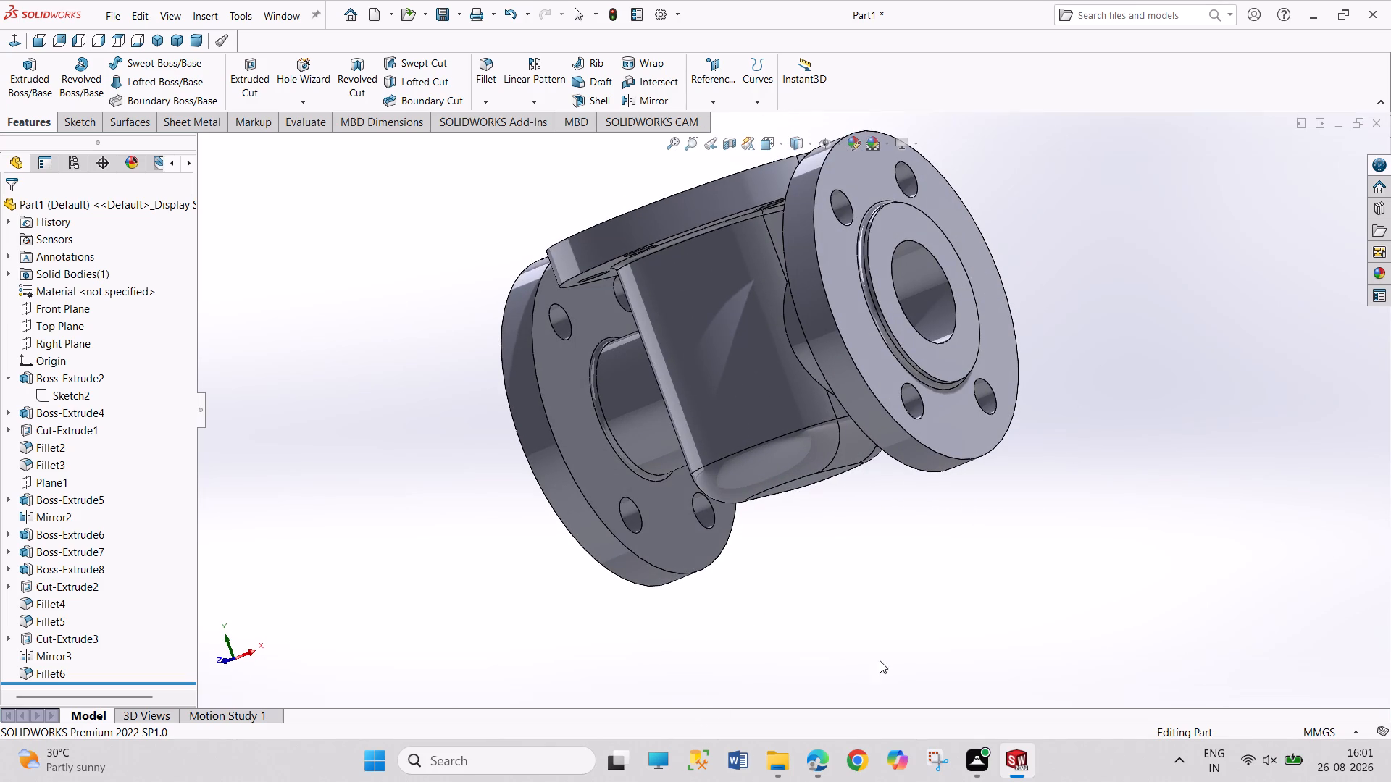
{"action": "middle_click_drag", "start_coordinate": [872, 549], "coordinate": [759, 670]}
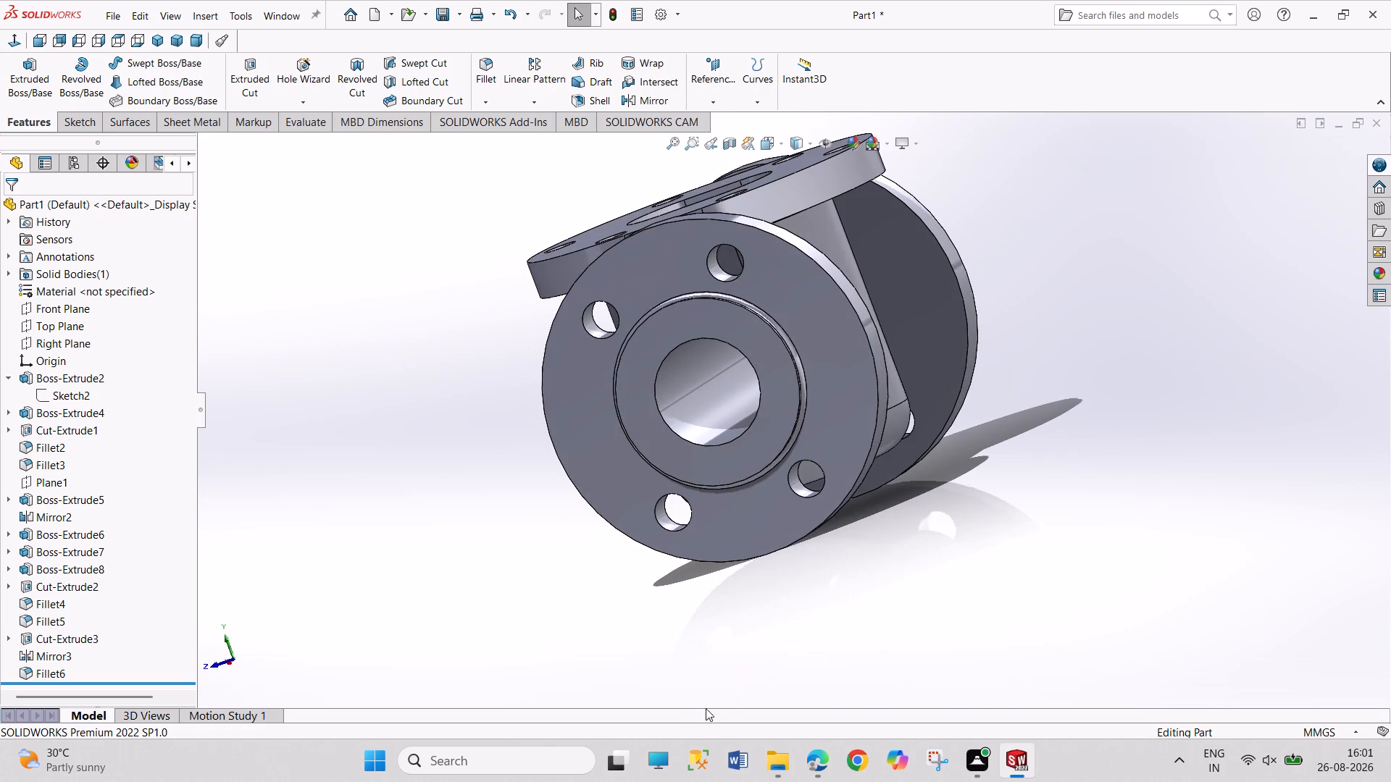
{"action": "middle_click_drag", "start_coordinate": [923, 471], "coordinate": [921, 471]}
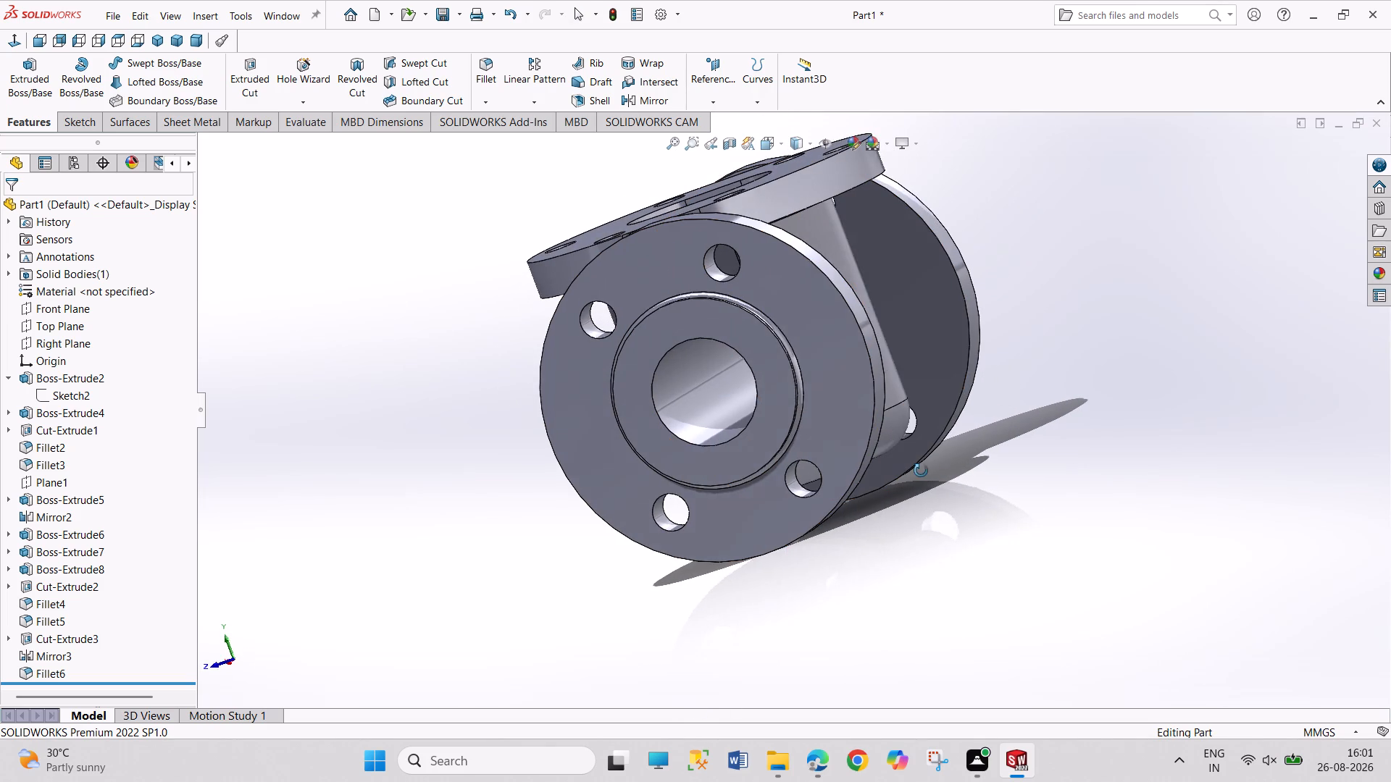
{"action": "middle_click_drag", "start_coordinate": [921, 471], "coordinate": [885, 507]}
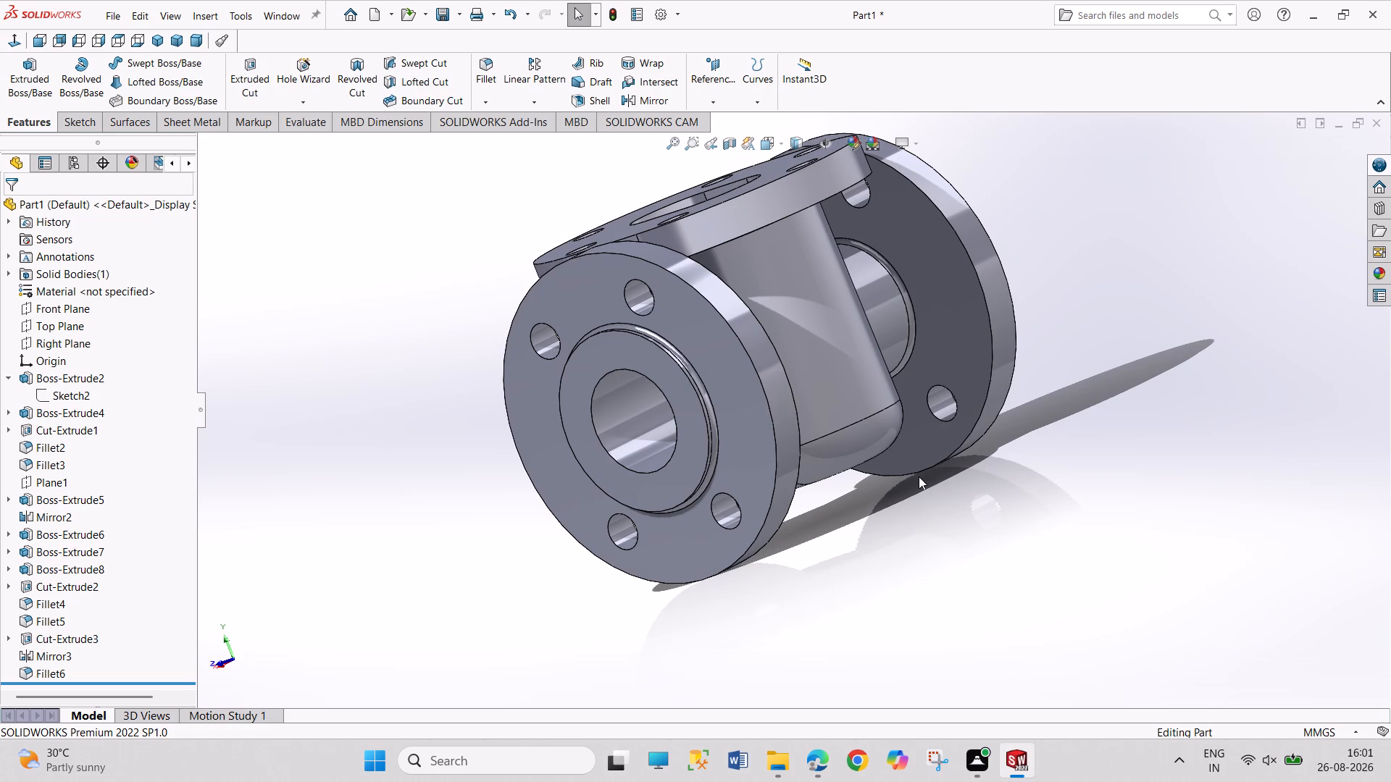
{"action": "left_click_drag", "start_coordinate": [1046, 156], "coordinate": [1061, 163]}
{"action": "left_click_drag", "start_coordinate": [1061, 163], "coordinate": [1064, 165]}
{"action": "left_click_drag", "start_coordinate": [1106, 188], "coordinate": [1247, 495]}
{"action": "left_click", "coordinate": [156, 35]}
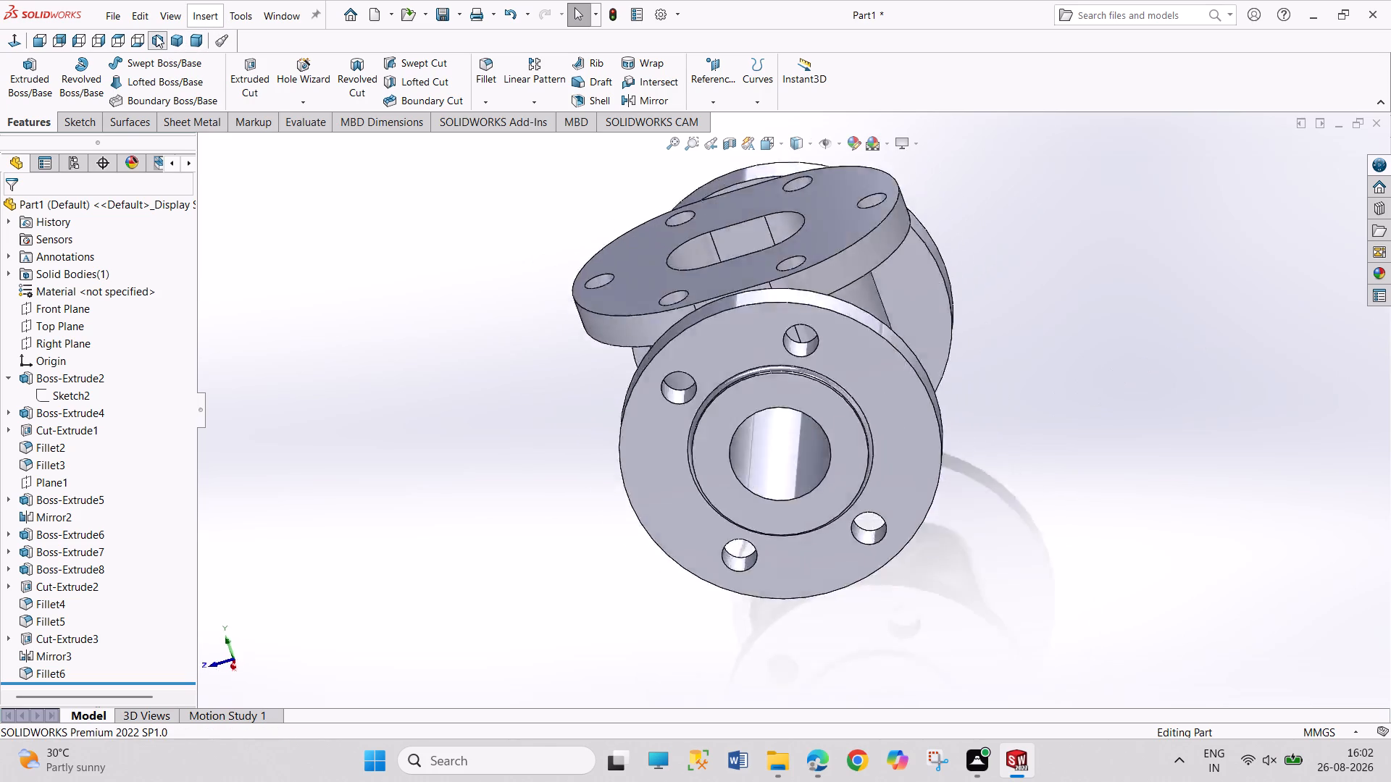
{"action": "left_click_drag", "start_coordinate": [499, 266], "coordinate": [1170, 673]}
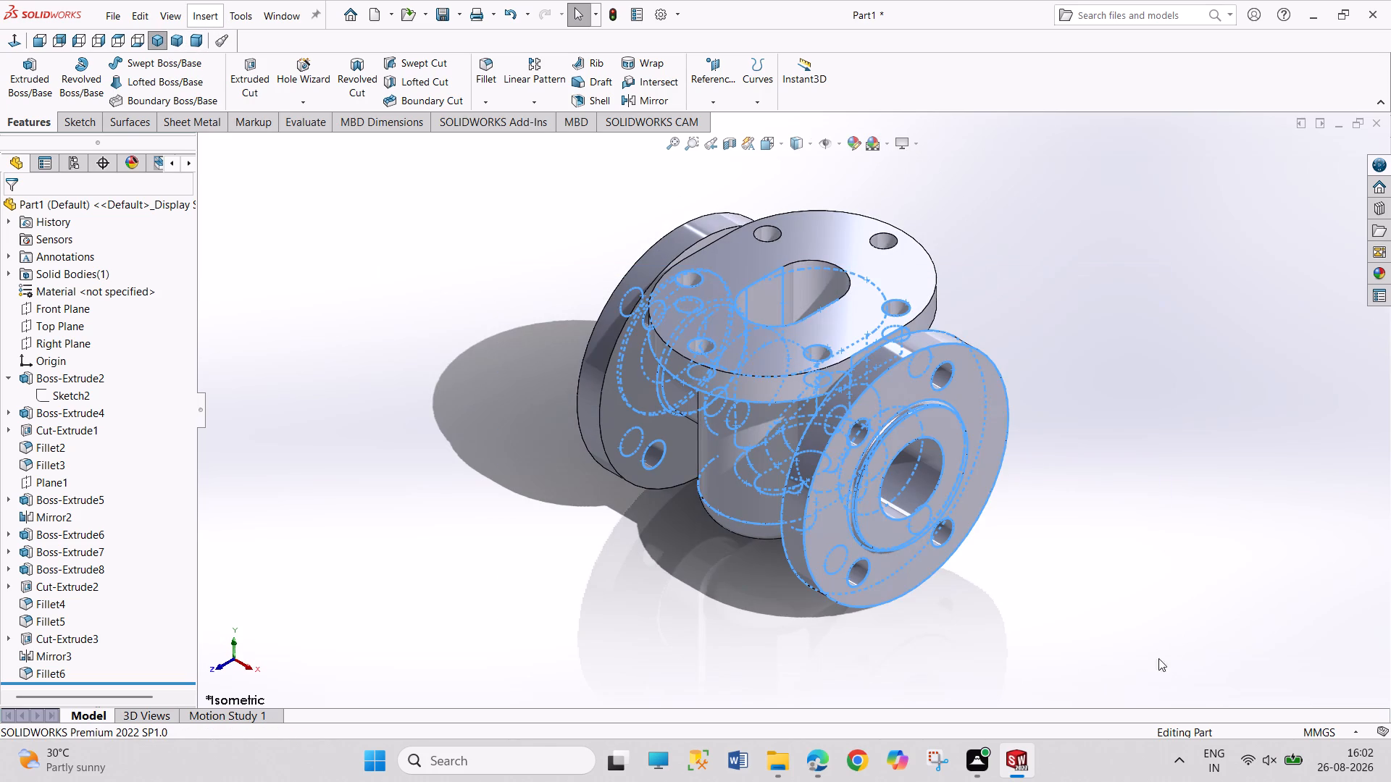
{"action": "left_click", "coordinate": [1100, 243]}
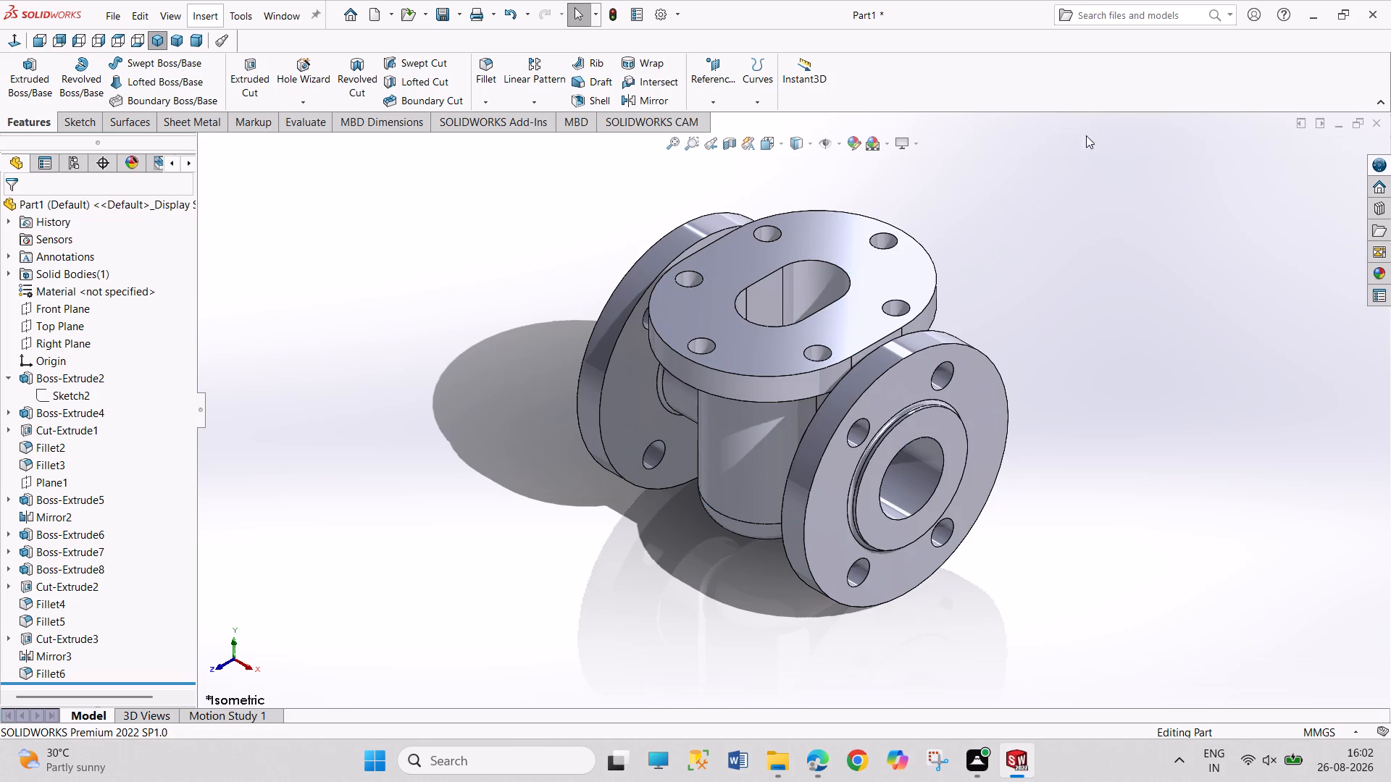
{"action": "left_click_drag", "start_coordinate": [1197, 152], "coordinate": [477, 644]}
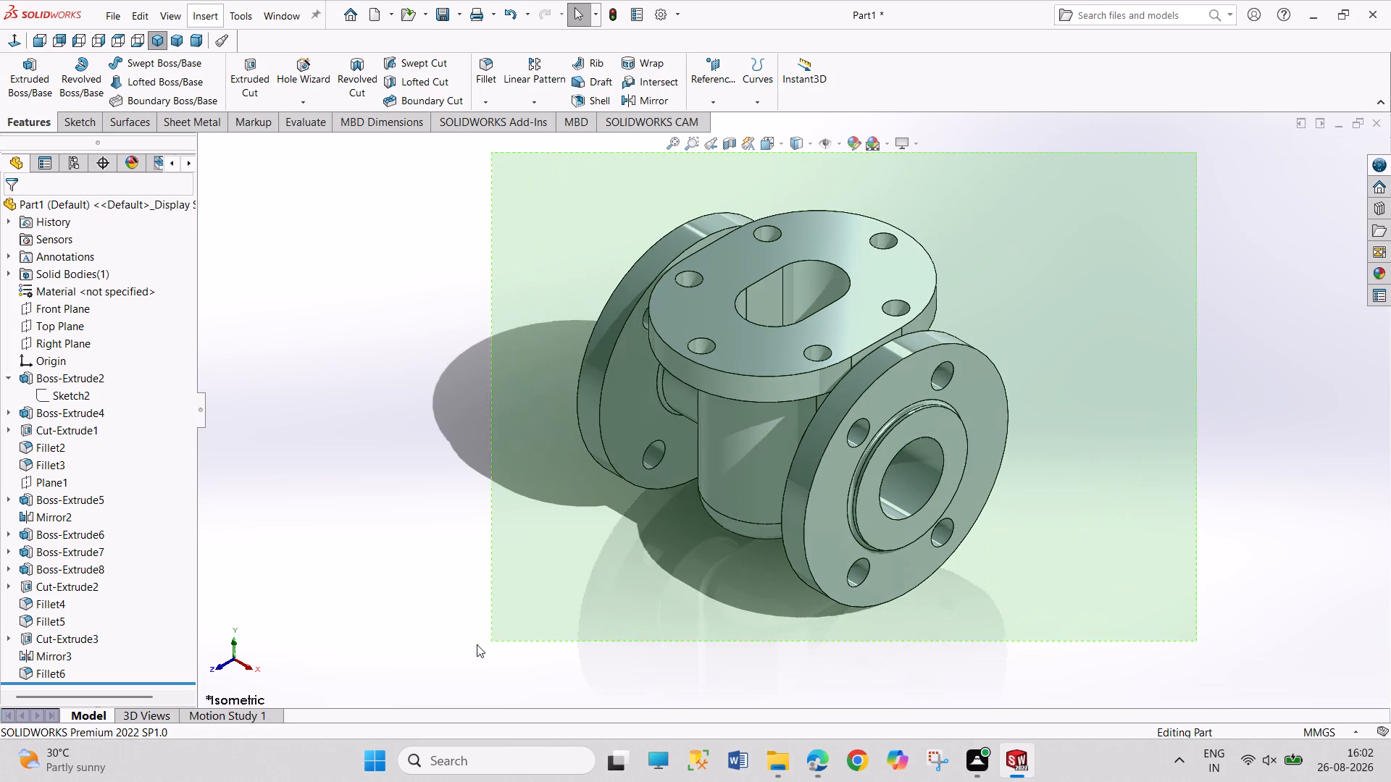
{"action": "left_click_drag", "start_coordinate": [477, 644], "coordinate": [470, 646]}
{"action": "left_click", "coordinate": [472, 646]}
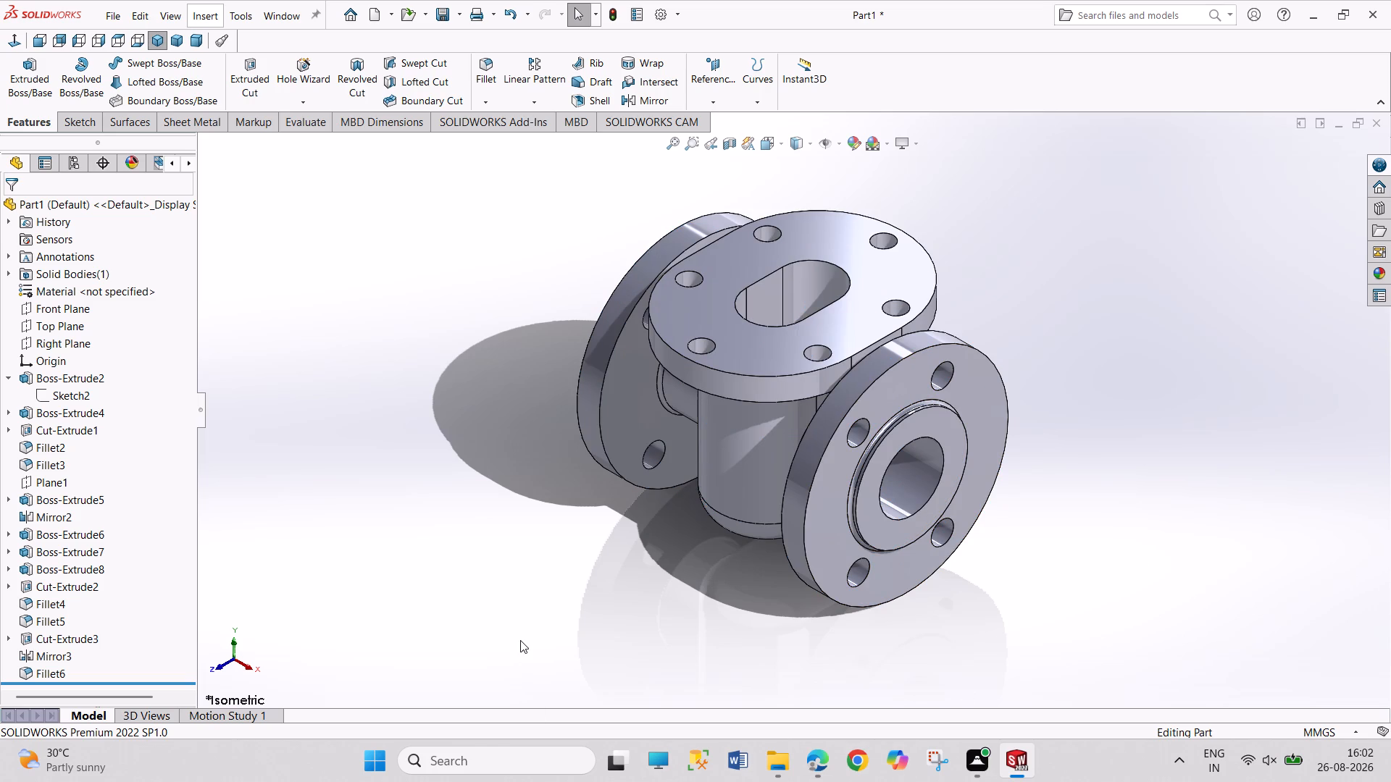
Inspect the rounded bottom, the top flange's underside and the side flanges' bolt holes all round, finishing in the isometric view.
{"action": "middle_click_drag", "start_coordinate": [504, 634], "coordinate": [659, 253]}
{"action": "scroll", "coordinate": [495, 632], "scroll_direction": "up", "scroll_amount": 1}
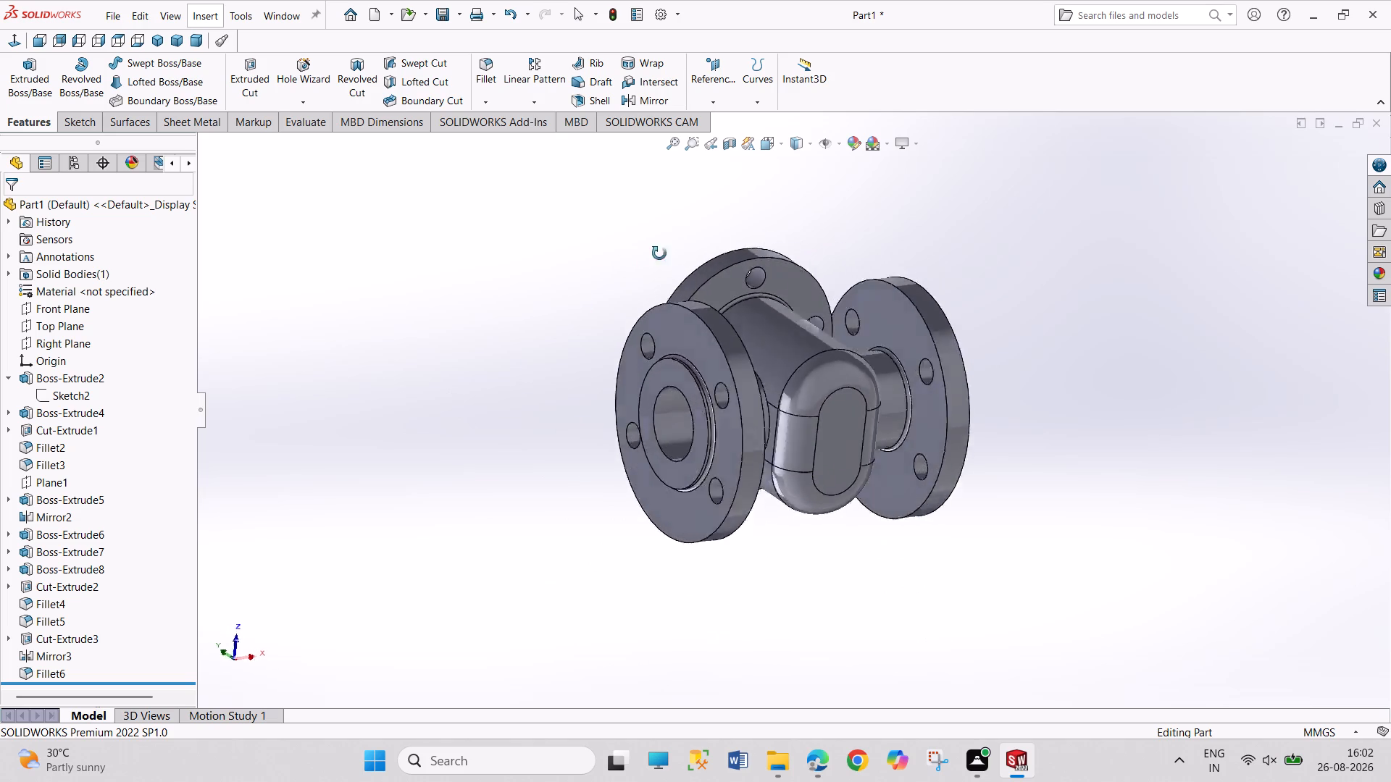
{"action": "middle_click_drag", "start_coordinate": [659, 253], "coordinate": [792, 264]}
{"action": "middle_click_drag", "start_coordinate": [862, 603], "coordinate": [822, 612]}
{"action": "middle_click_drag", "start_coordinate": [729, 654], "coordinate": [685, 668]}
{"action": "middle_click_drag", "start_coordinate": [702, 600], "coordinate": [435, 689]}
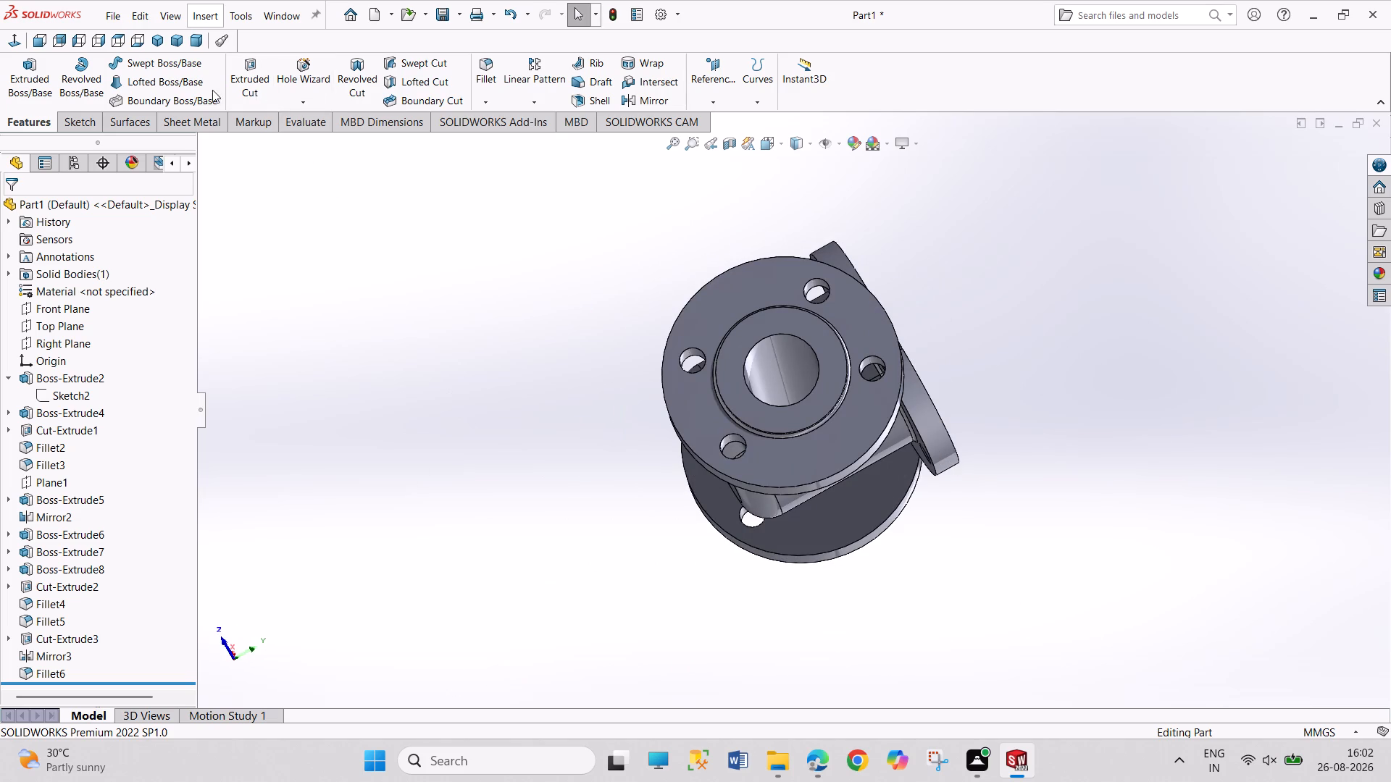
{"action": "left_click", "coordinate": [159, 39]}
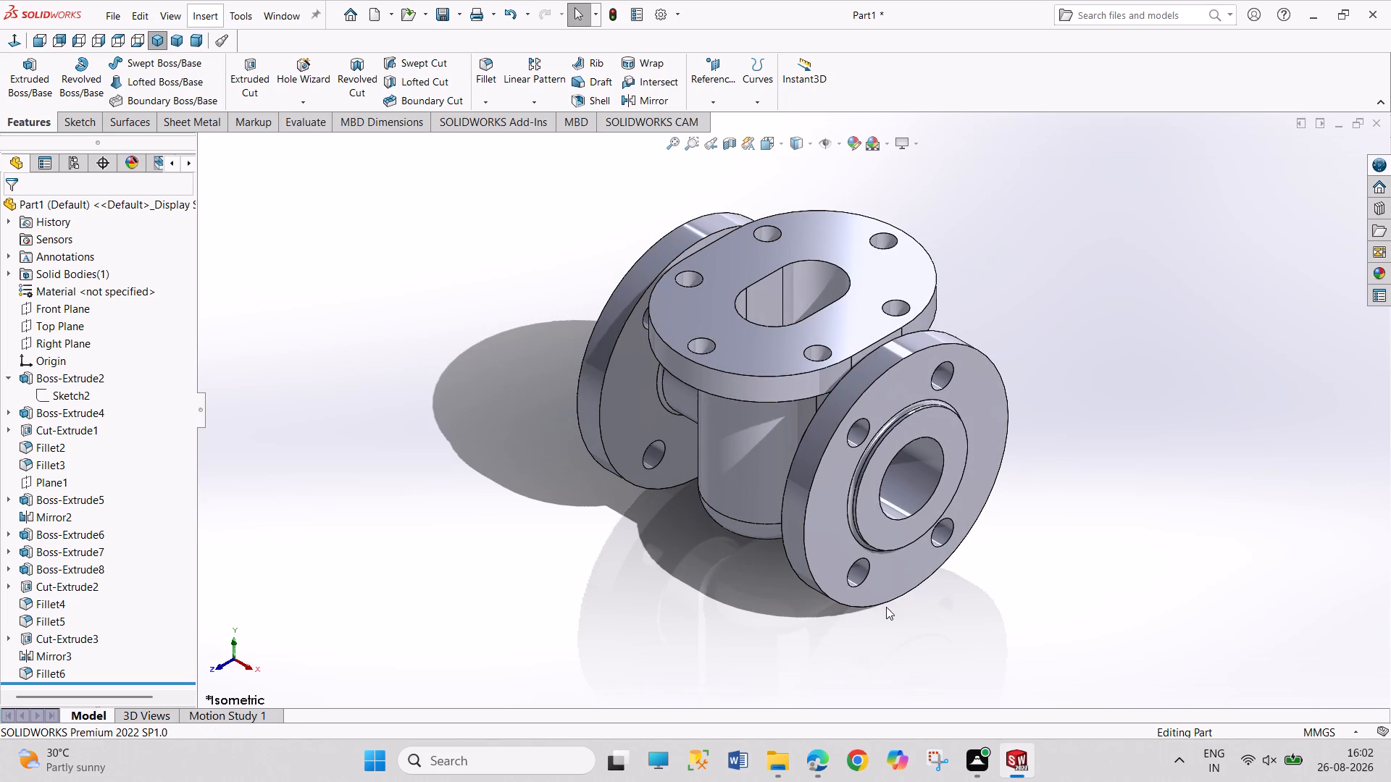
{"action": "middle_click_drag", "start_coordinate": [740, 589], "coordinate": [804, 484]}
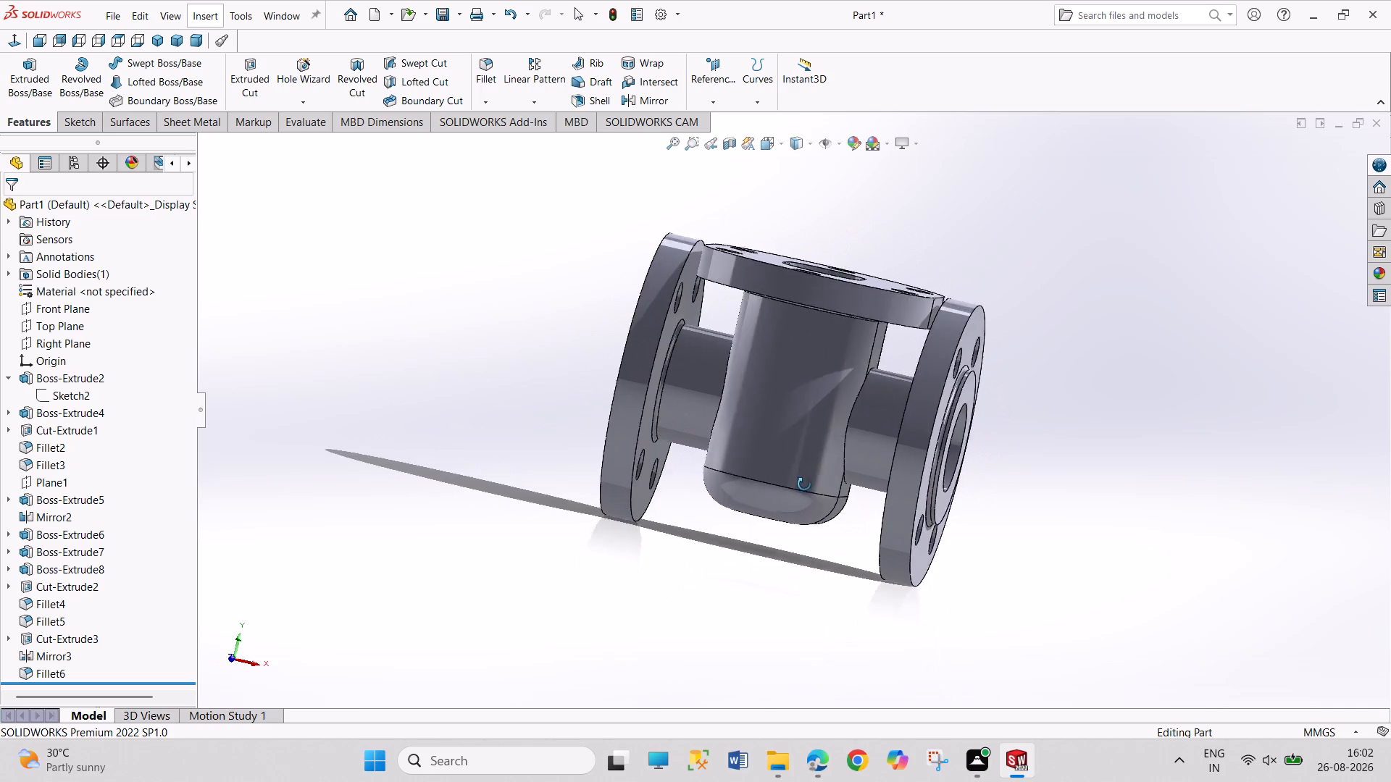
{"action": "middle_click_drag", "start_coordinate": [804, 484], "coordinate": [880, 482]}
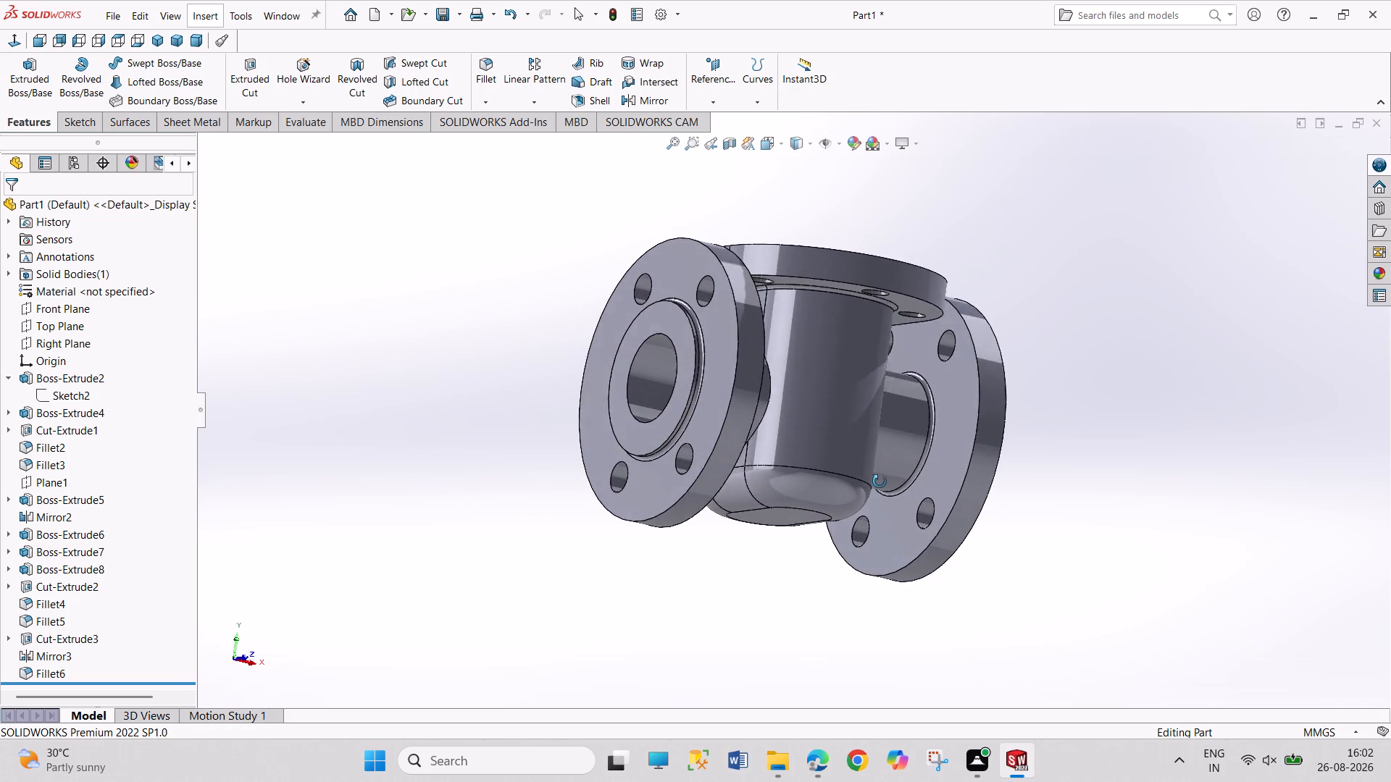
{"action": "middle_click_drag", "start_coordinate": [880, 482], "coordinate": [880, 482]}
{"action": "middle_click", "coordinate": [880, 482]}
{"action": "middle_click_drag", "start_coordinate": [884, 486], "coordinate": [860, 492]}
{"action": "middle_click_drag", "start_coordinate": [853, 495], "coordinate": [843, 499]}
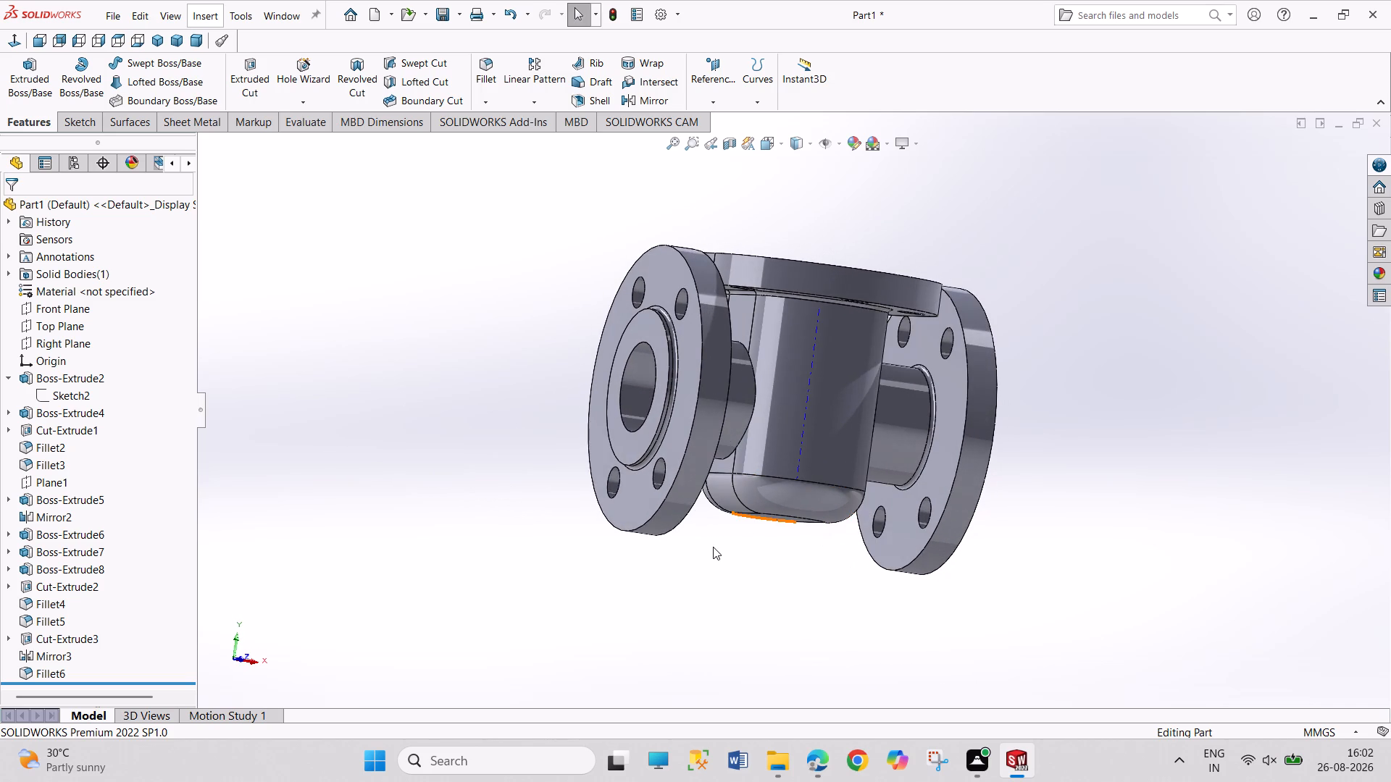
{"action": "middle_click_drag", "start_coordinate": [711, 551], "coordinate": [646, 569]}
{"action": "middle_click_drag", "start_coordinate": [649, 571], "coordinate": [836, 458]}
{"action": "middle_click", "coordinate": [840, 464]}
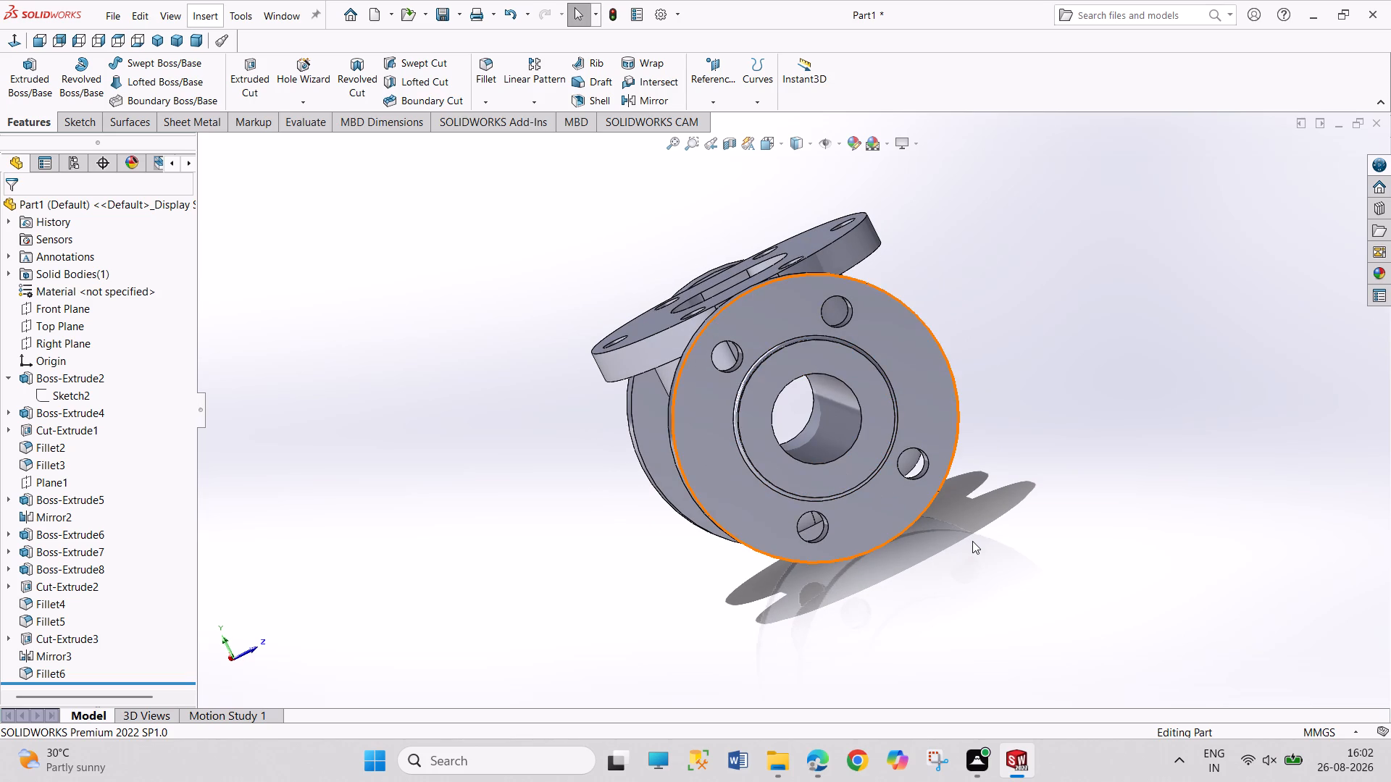
{"action": "middle_click_drag", "start_coordinate": [972, 542], "coordinate": [906, 652]}
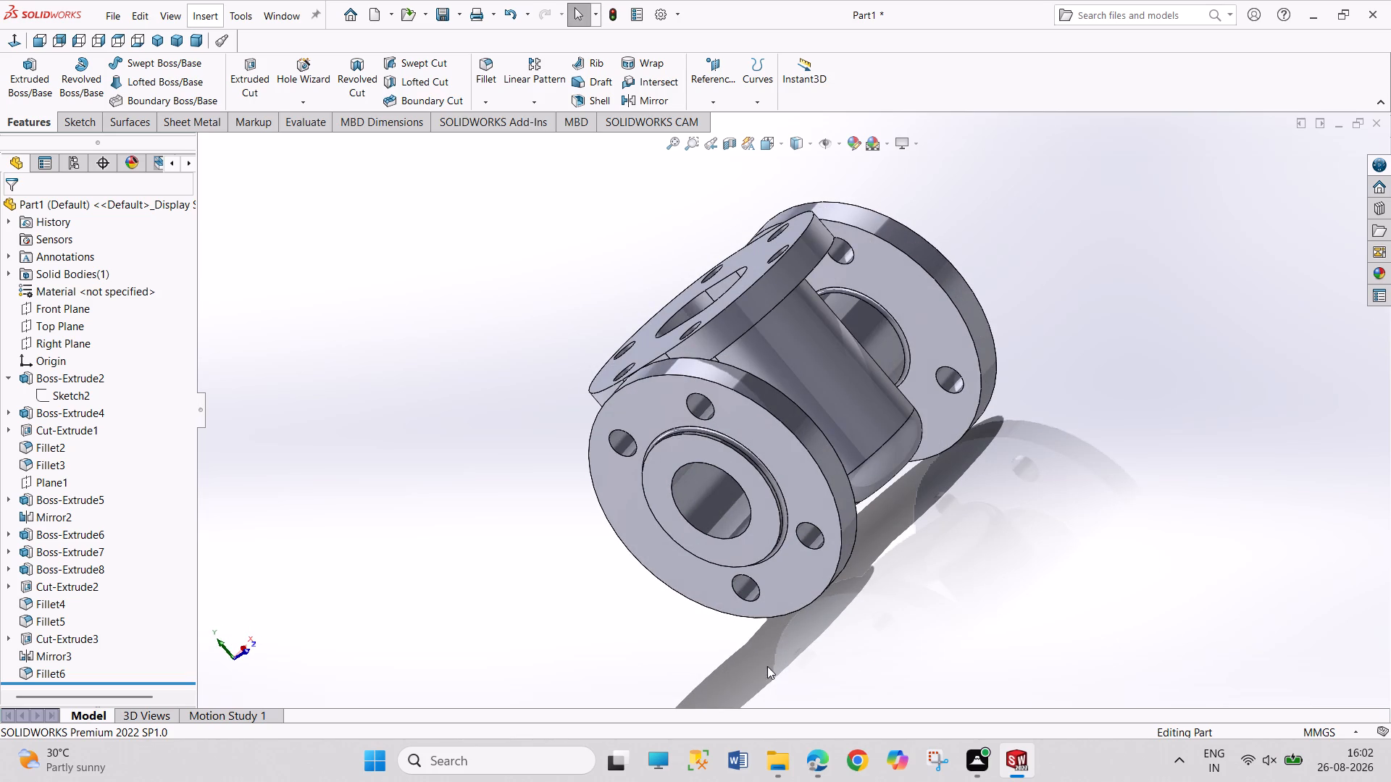
{"action": "scroll", "coordinate": [756, 662], "scroll_direction": "up", "scroll_amount": 1}
{"action": "middle_click_drag", "start_coordinate": [750, 661], "coordinate": [438, 579]}
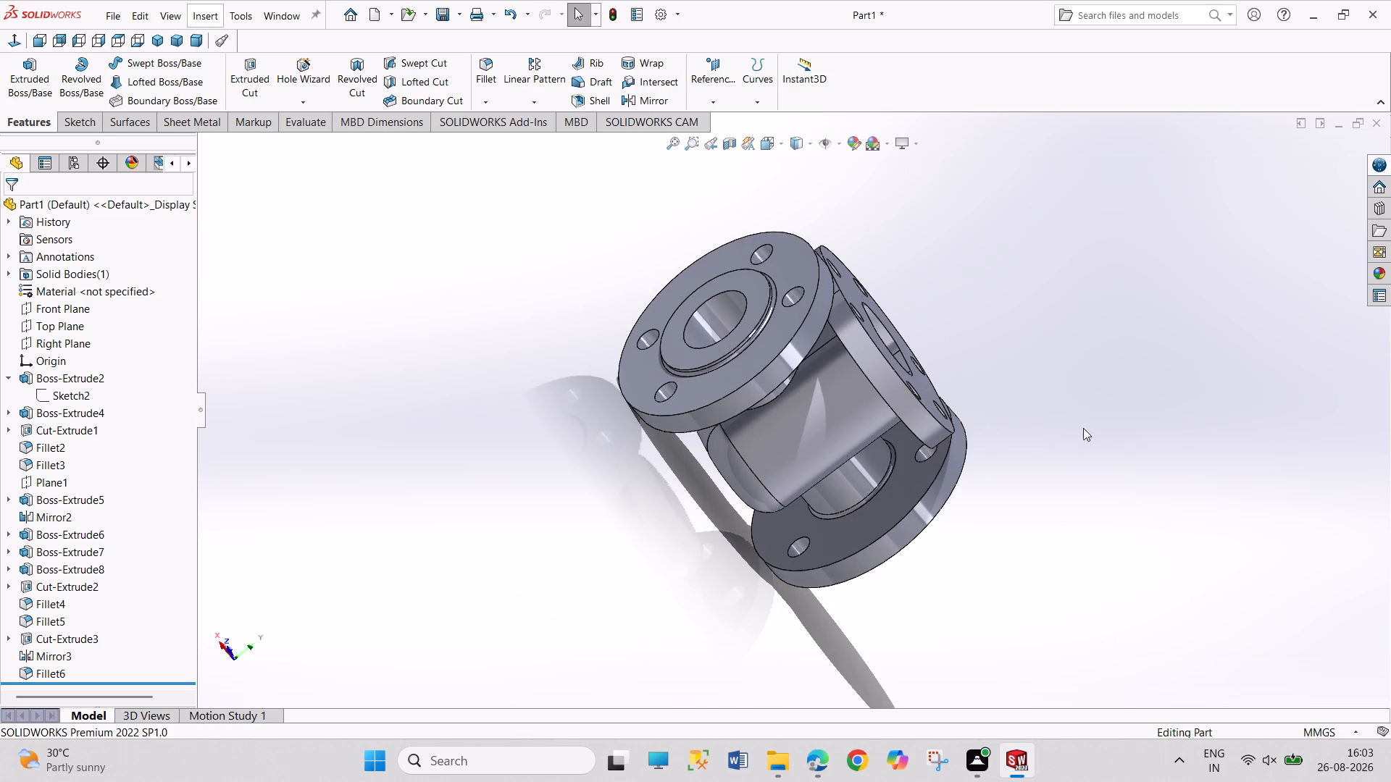
{"action": "middle_click_drag", "start_coordinate": [1065, 426], "coordinate": [739, 290]}
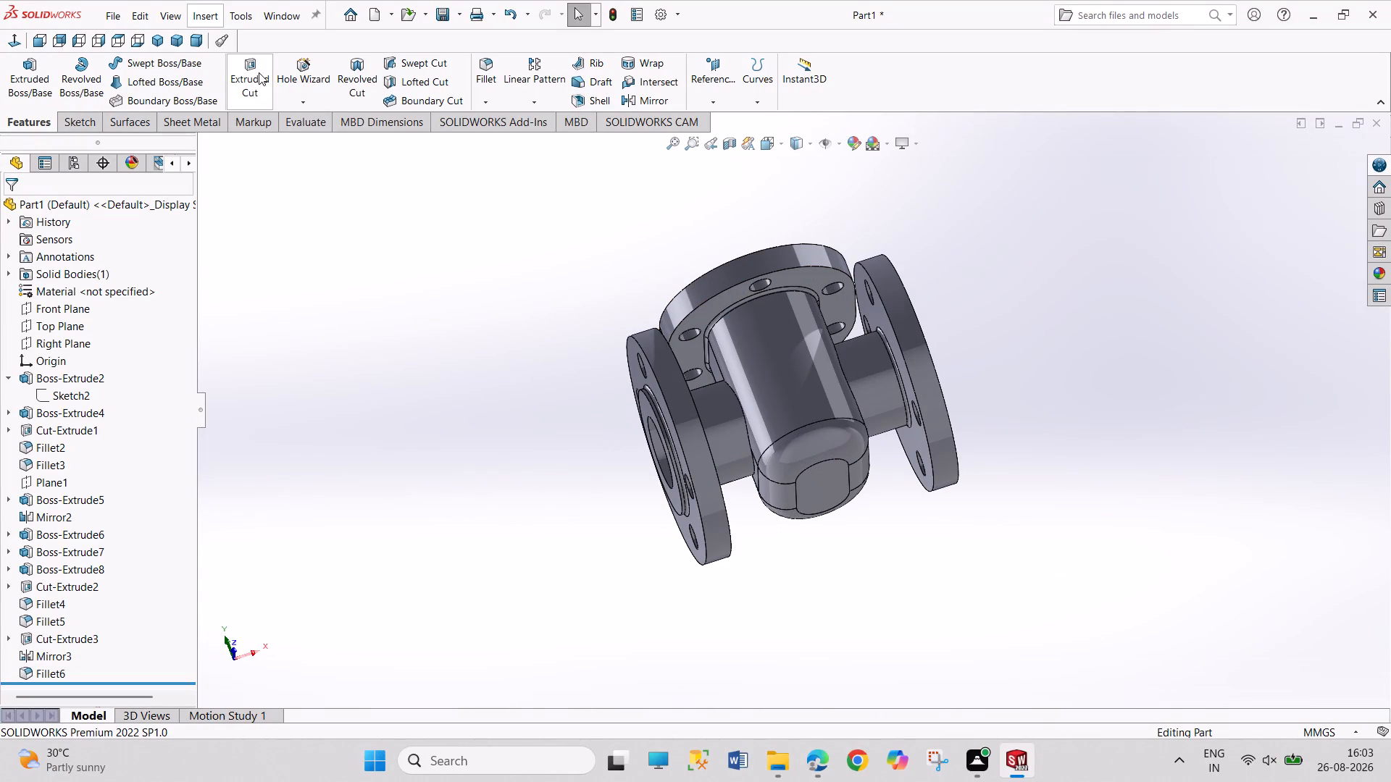
{"action": "left_click", "coordinate": [162, 42]}
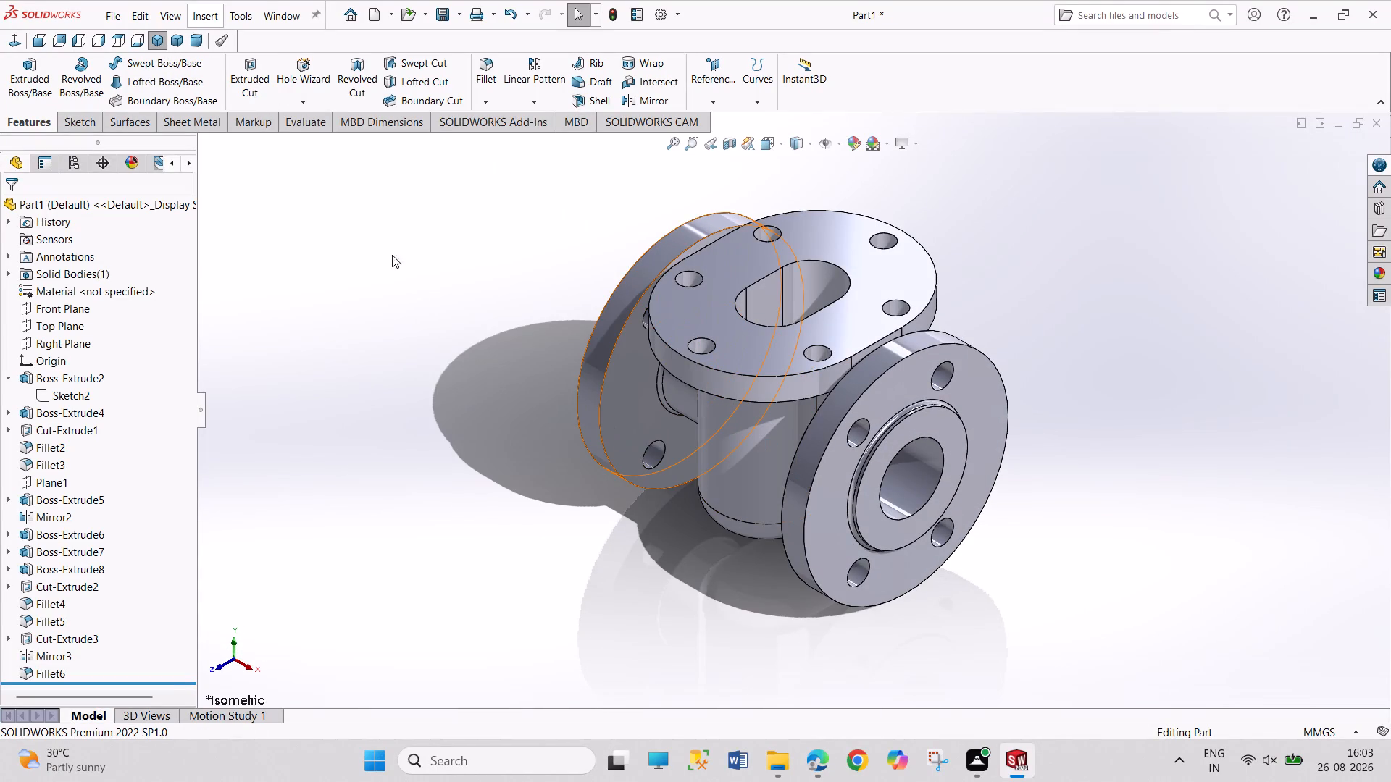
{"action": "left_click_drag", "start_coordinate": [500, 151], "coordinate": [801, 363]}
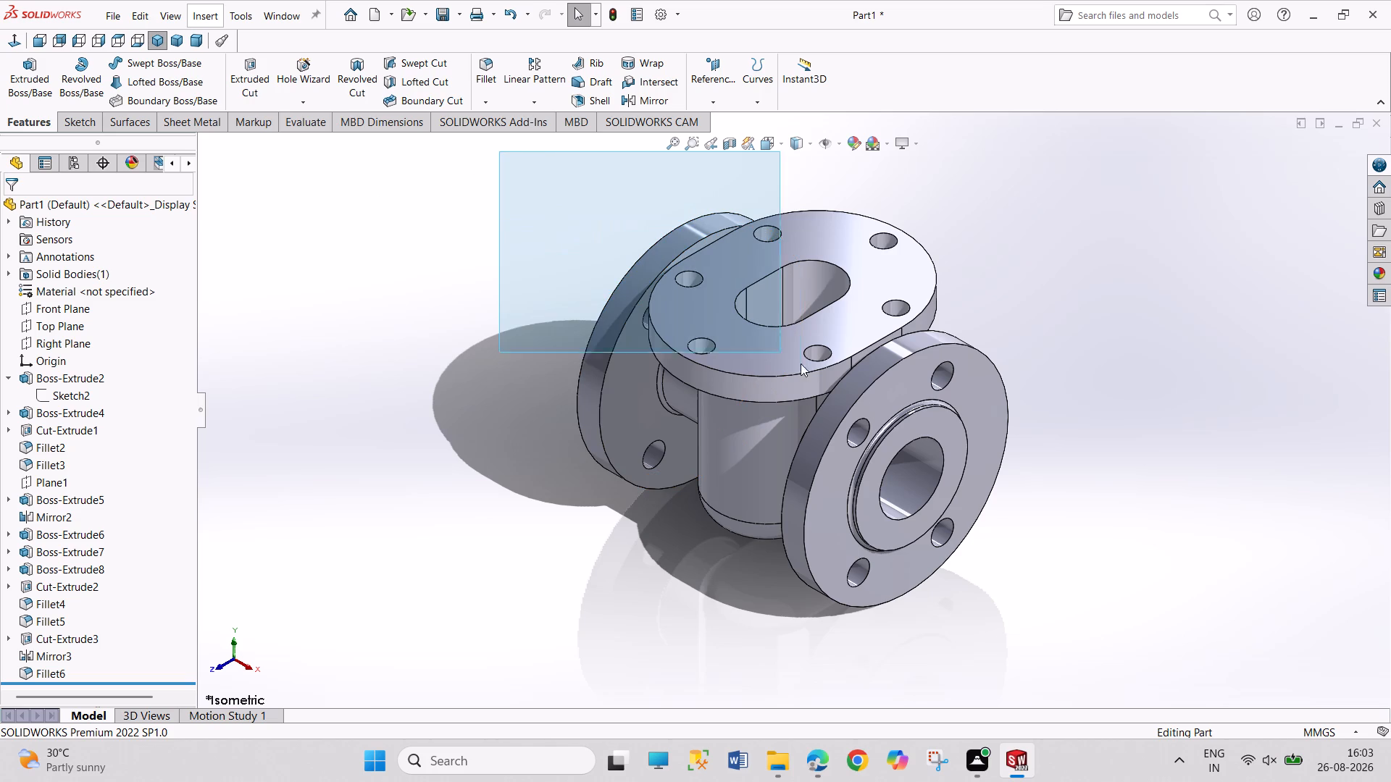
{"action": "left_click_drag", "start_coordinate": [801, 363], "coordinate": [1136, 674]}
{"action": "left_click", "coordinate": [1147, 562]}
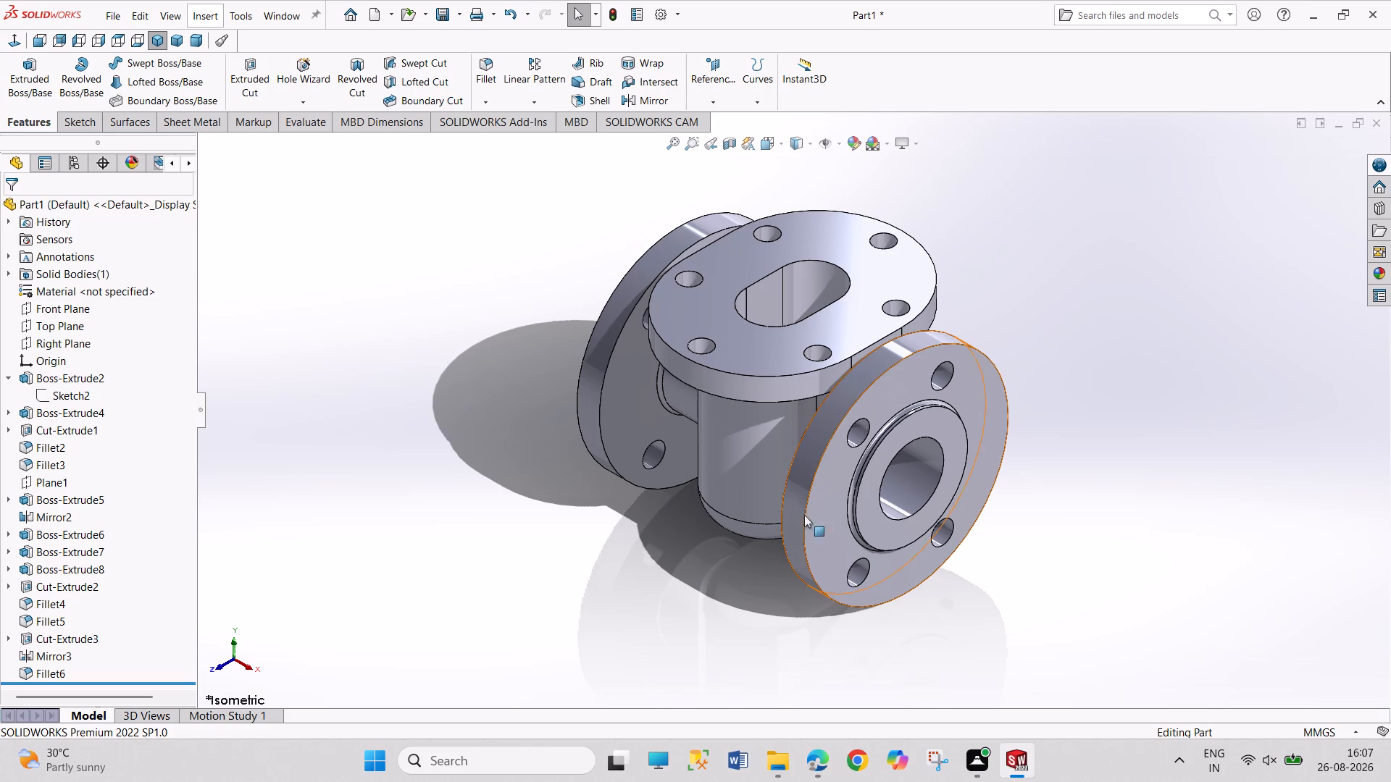
Examine the side flange's raised face, bore and bolt holes and the slotted opening in the top flange up close.
{"action": "middle_click_drag", "start_coordinate": [744, 618], "coordinate": [919, 569]}
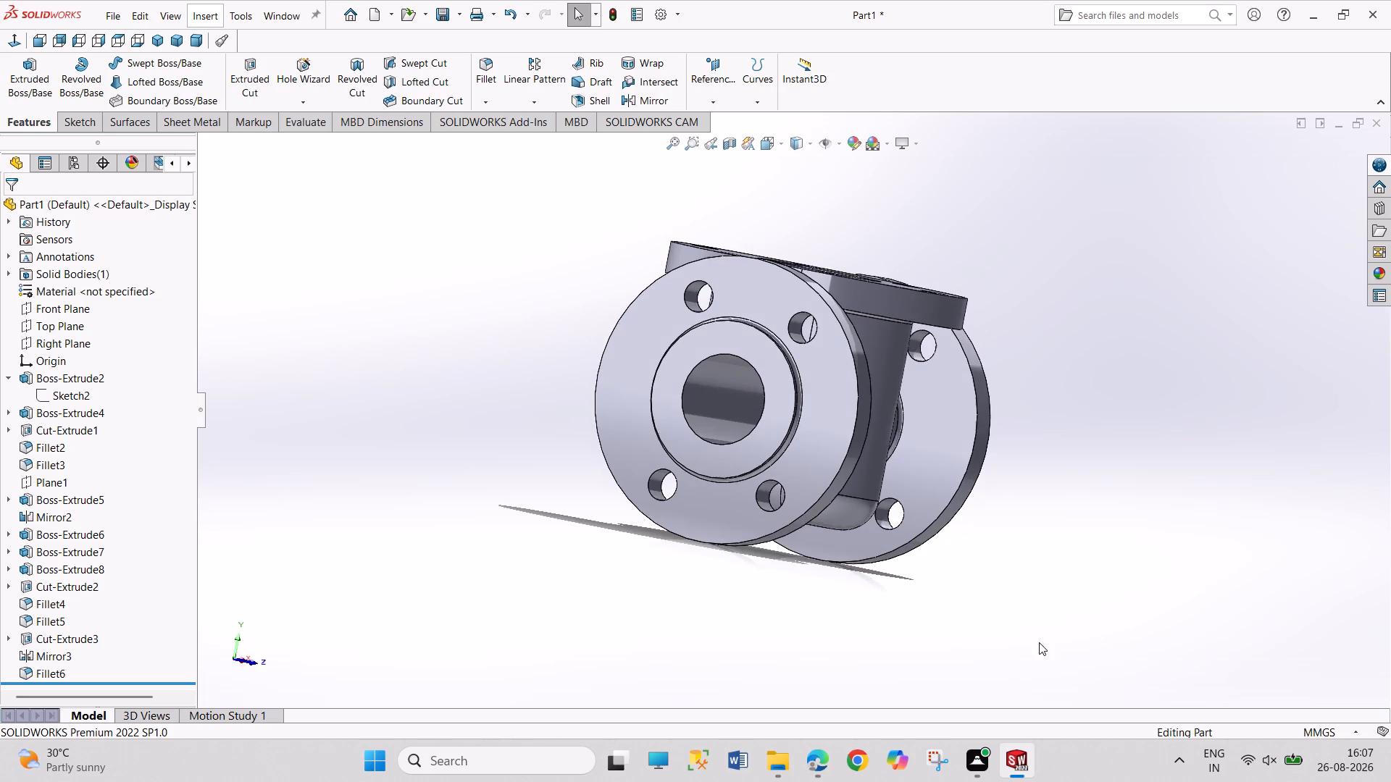
{"action": "middle_click_drag", "start_coordinate": [1065, 391], "coordinate": [948, 445]}
{"action": "middle_click_drag", "start_coordinate": [1072, 563], "coordinate": [961, 594]}
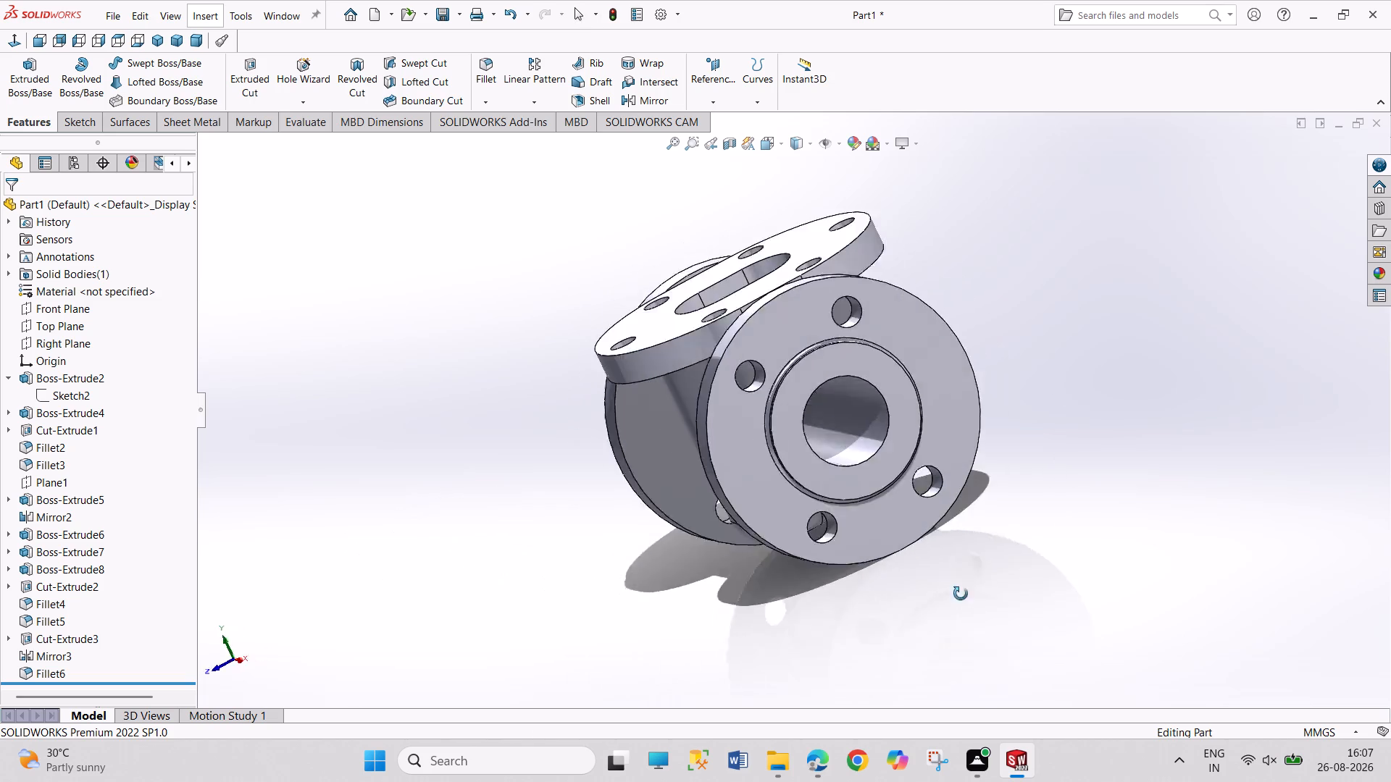
{"action": "middle_click_drag", "start_coordinate": [961, 594], "coordinate": [874, 725]}
{"action": "middle_click_drag", "start_coordinate": [1050, 288], "coordinate": [1069, 345]}
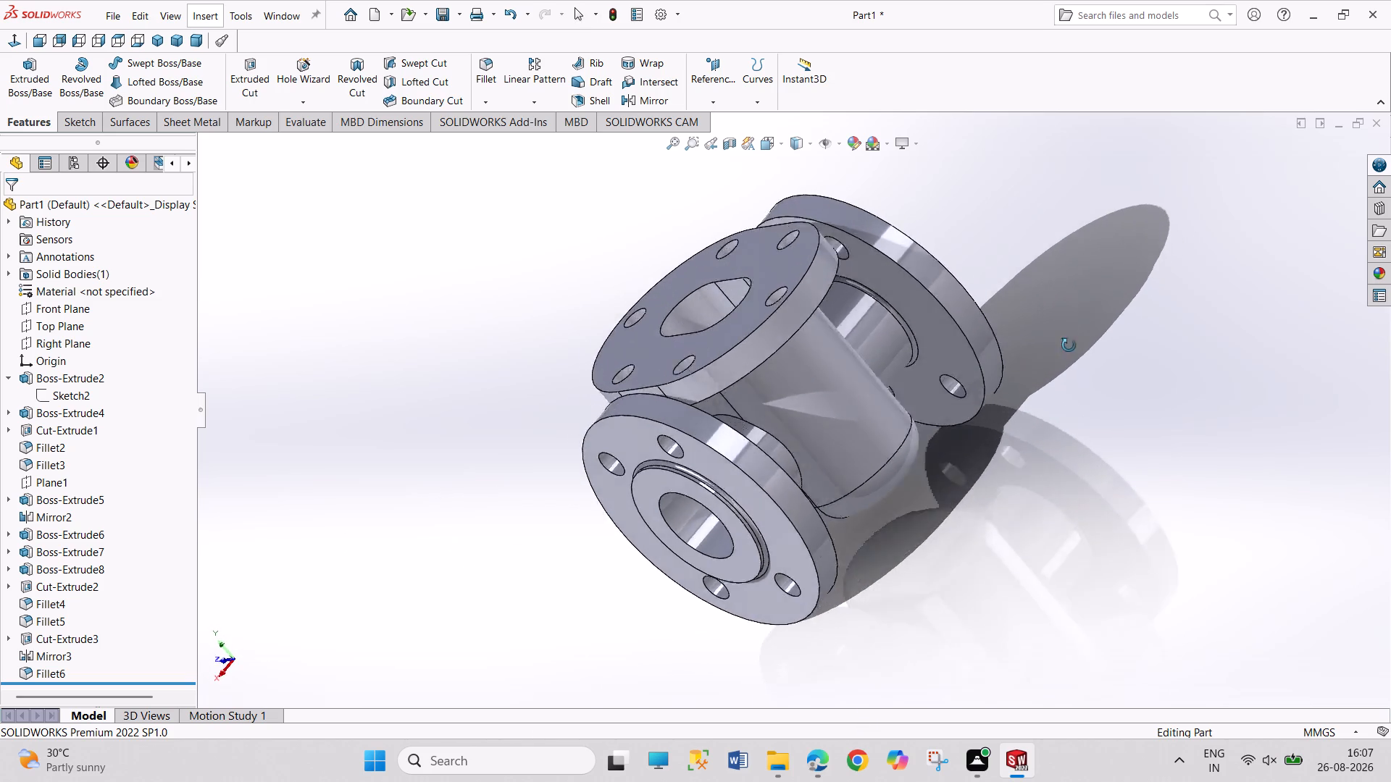
{"action": "middle_click_drag", "start_coordinate": [1069, 345], "coordinate": [1082, 447]}
{"action": "middle_click_drag", "start_coordinate": [564, 582], "coordinate": [614, 390]}
{"action": "scroll", "coordinate": [940, 466], "scroll_direction": "down", "scroll_amount": 2}
{"action": "middle_click_drag", "start_coordinate": [945, 492], "coordinate": [945, 492]}
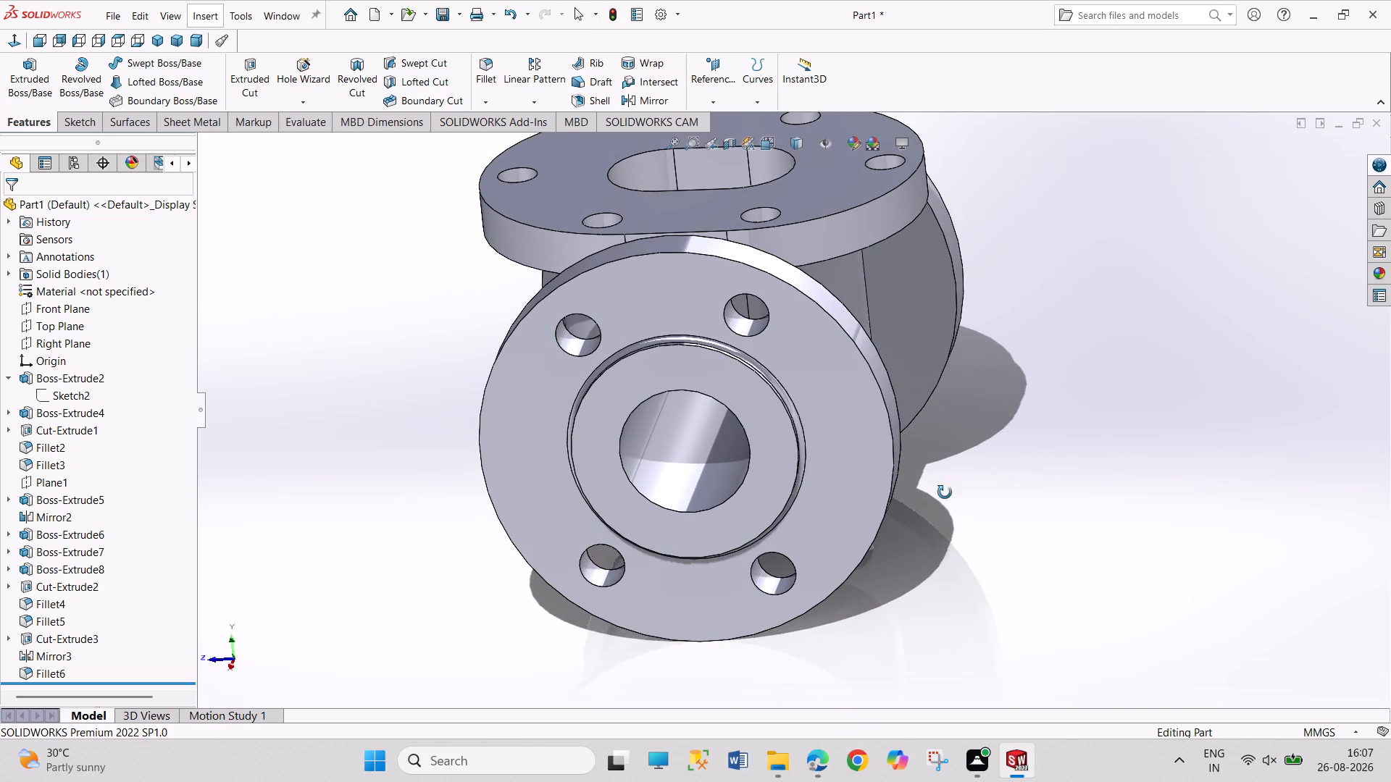
{"action": "middle_click_drag", "start_coordinate": [945, 492], "coordinate": [894, 515]}
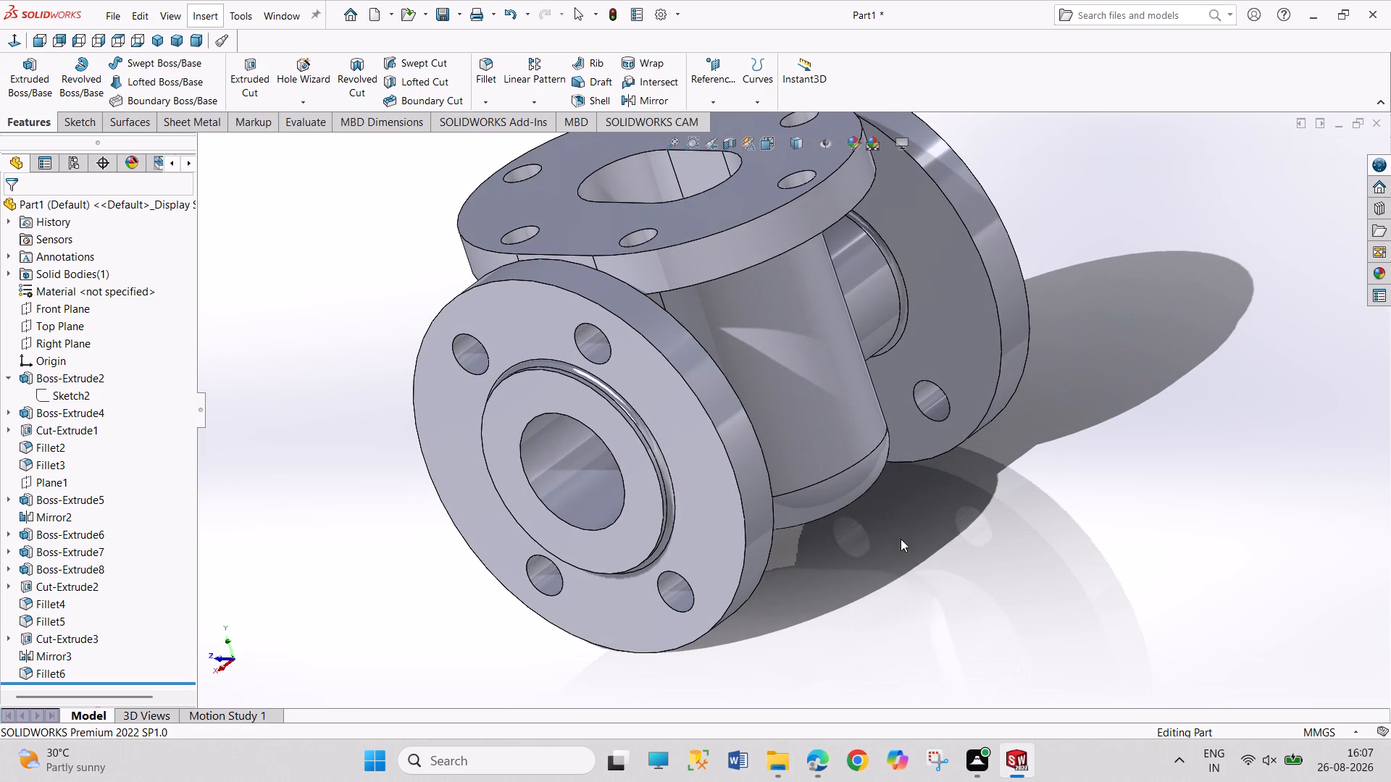
{"action": "middle_click_drag", "start_coordinate": [913, 550], "coordinate": [955, 562]}
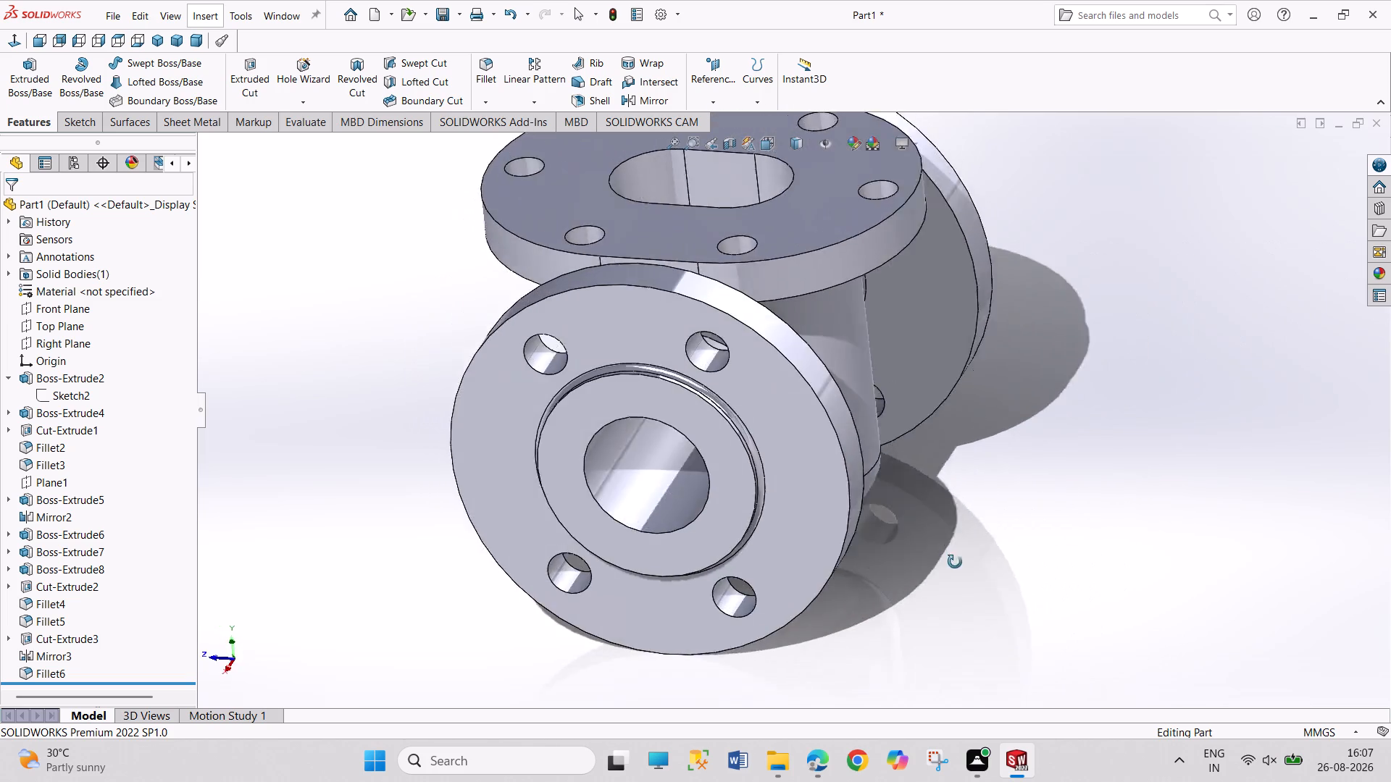
{"action": "middle_click_drag", "start_coordinate": [955, 562], "coordinate": [974, 566]}
{"action": "middle_click_drag", "start_coordinate": [1055, 482], "coordinate": [1009, 492]}
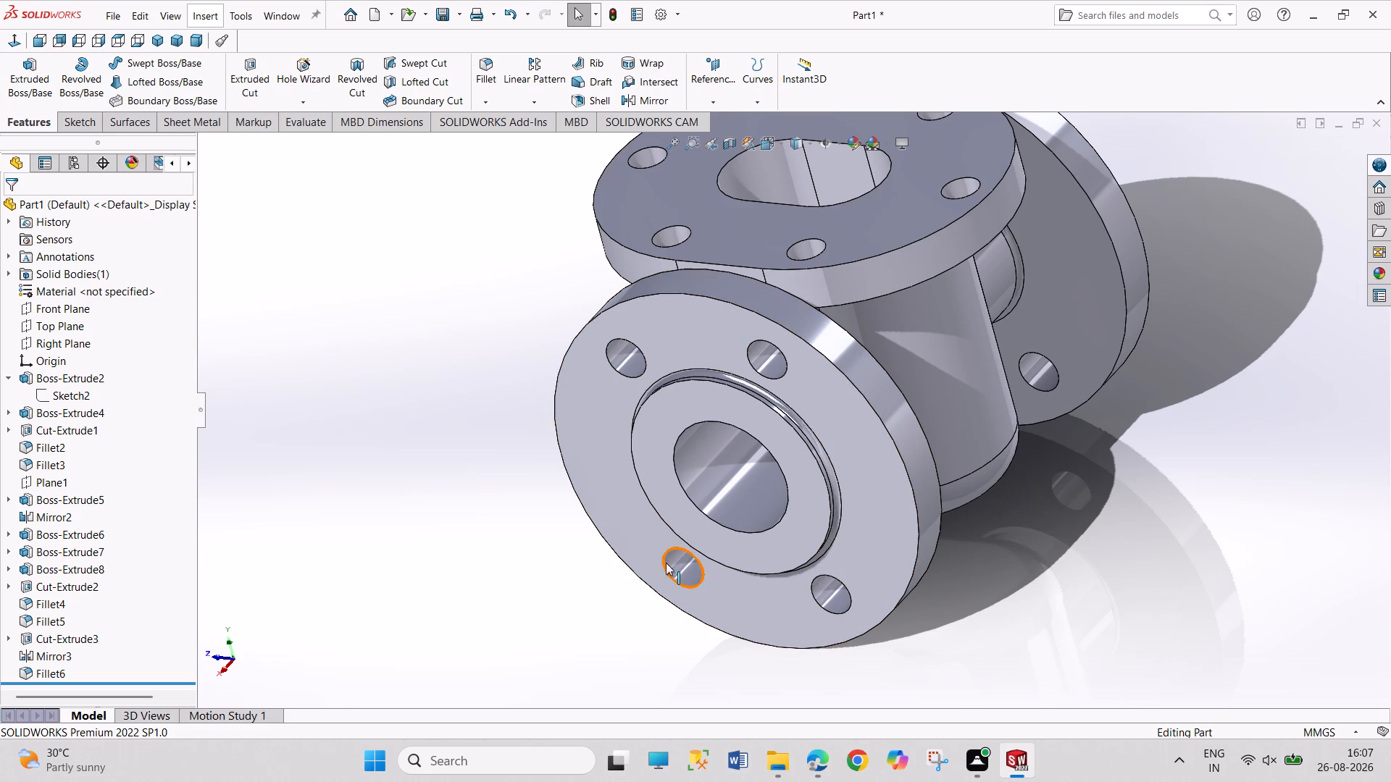
Fillet the two edges where the side pipes meet the central body with a symmetric 2 mm radius.
{"action": "middle_click_drag", "start_coordinate": [493, 564], "coordinate": [488, 359]}
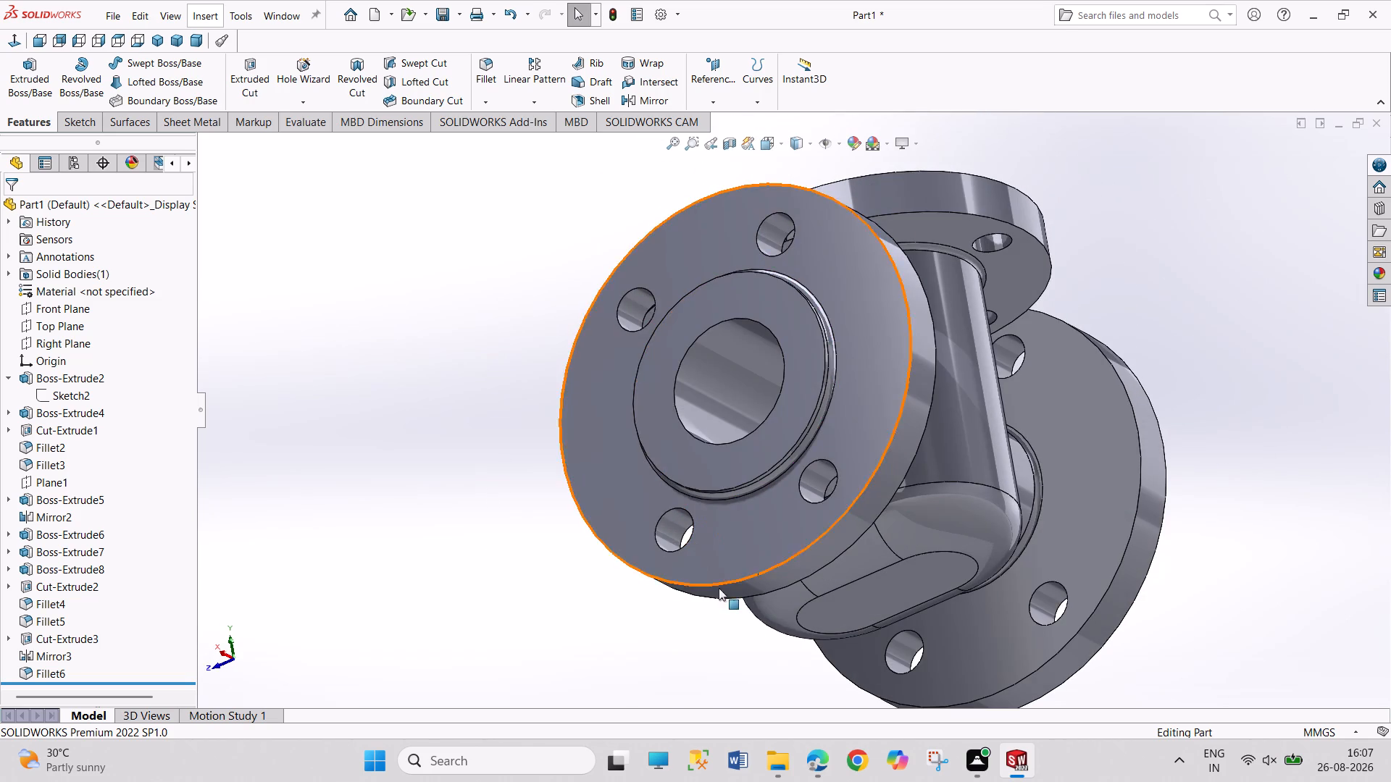
{"action": "middle_click_drag", "start_coordinate": [741, 618], "coordinate": [669, 672]}
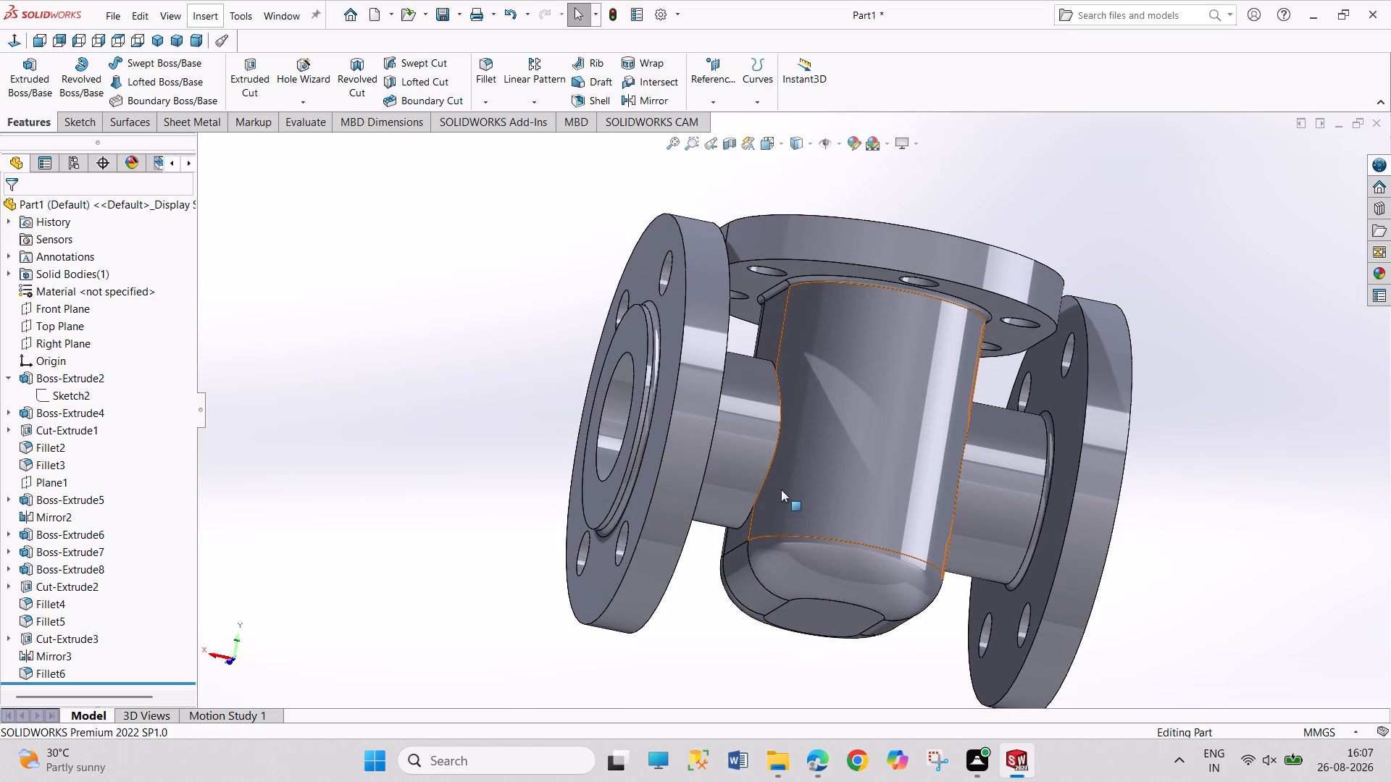
{"action": "middle_click_drag", "start_coordinate": [1176, 531], "coordinate": [1119, 540]}
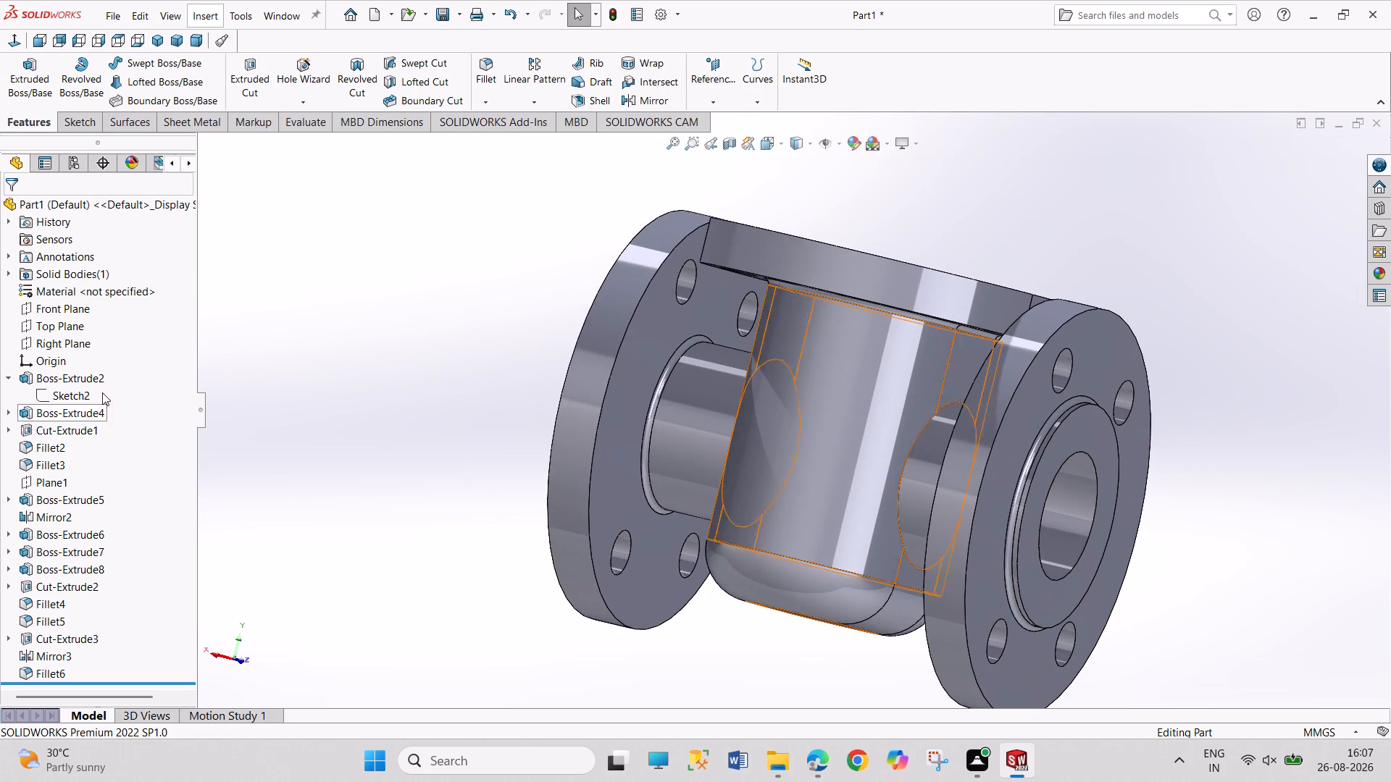
{"action": "left_click", "coordinate": [492, 70]}
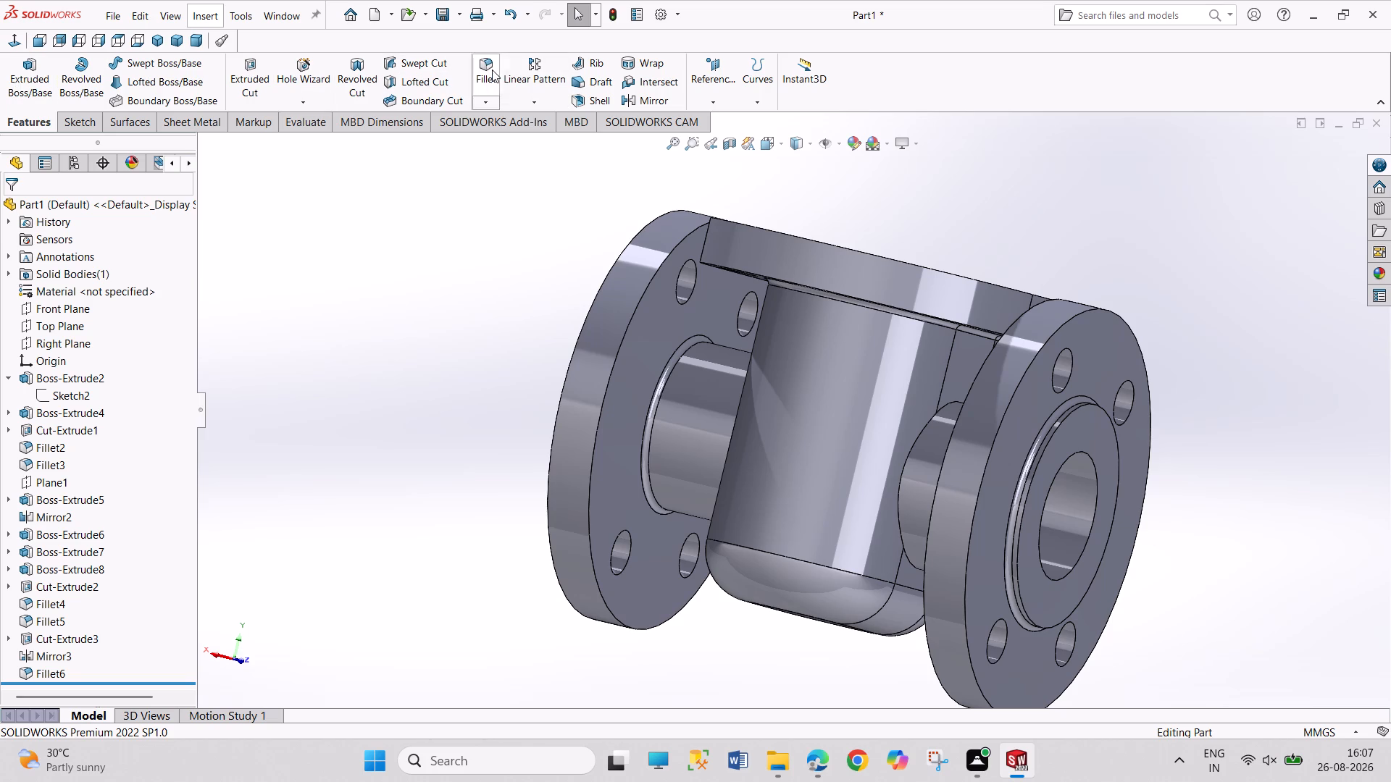
{"action": "left_click", "coordinate": [903, 538]}
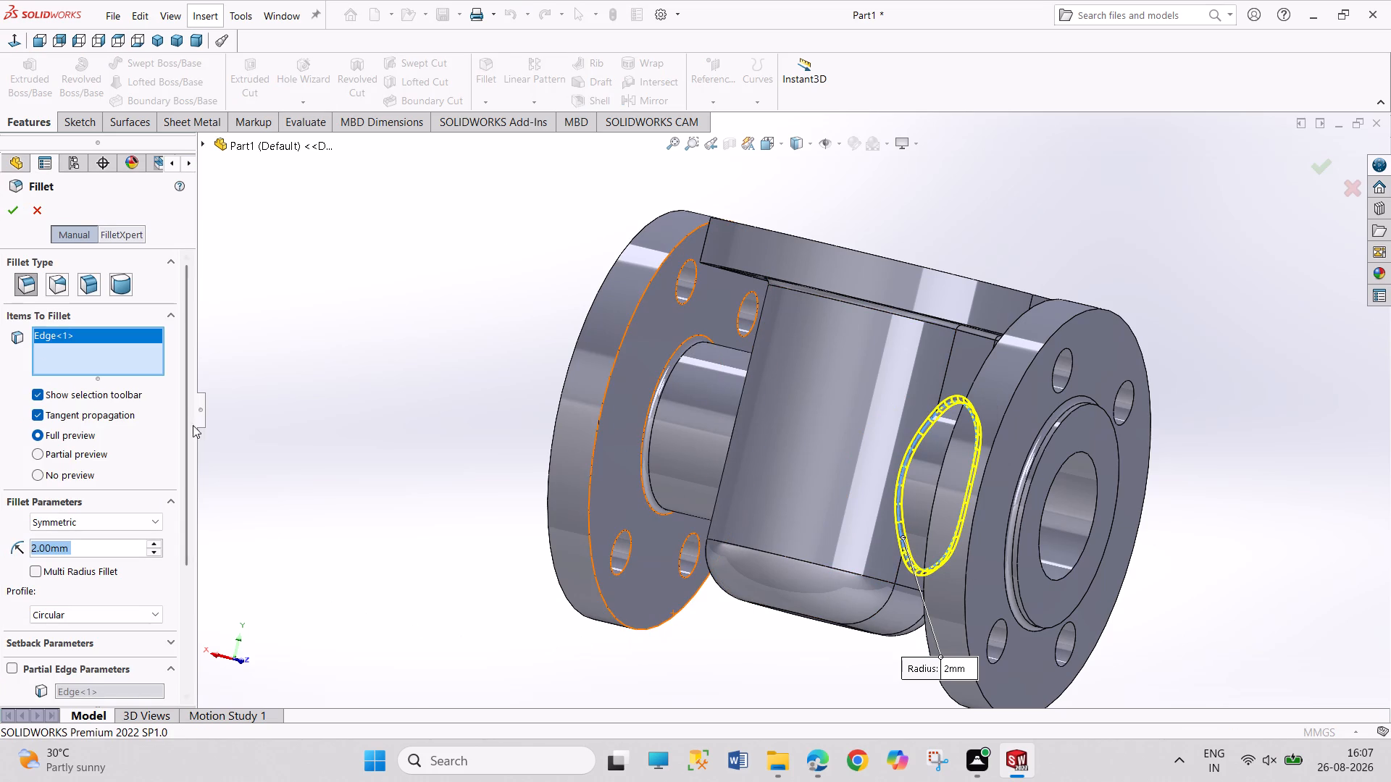
{"action": "middle_click_drag", "start_coordinate": [433, 594], "coordinate": [506, 649]}
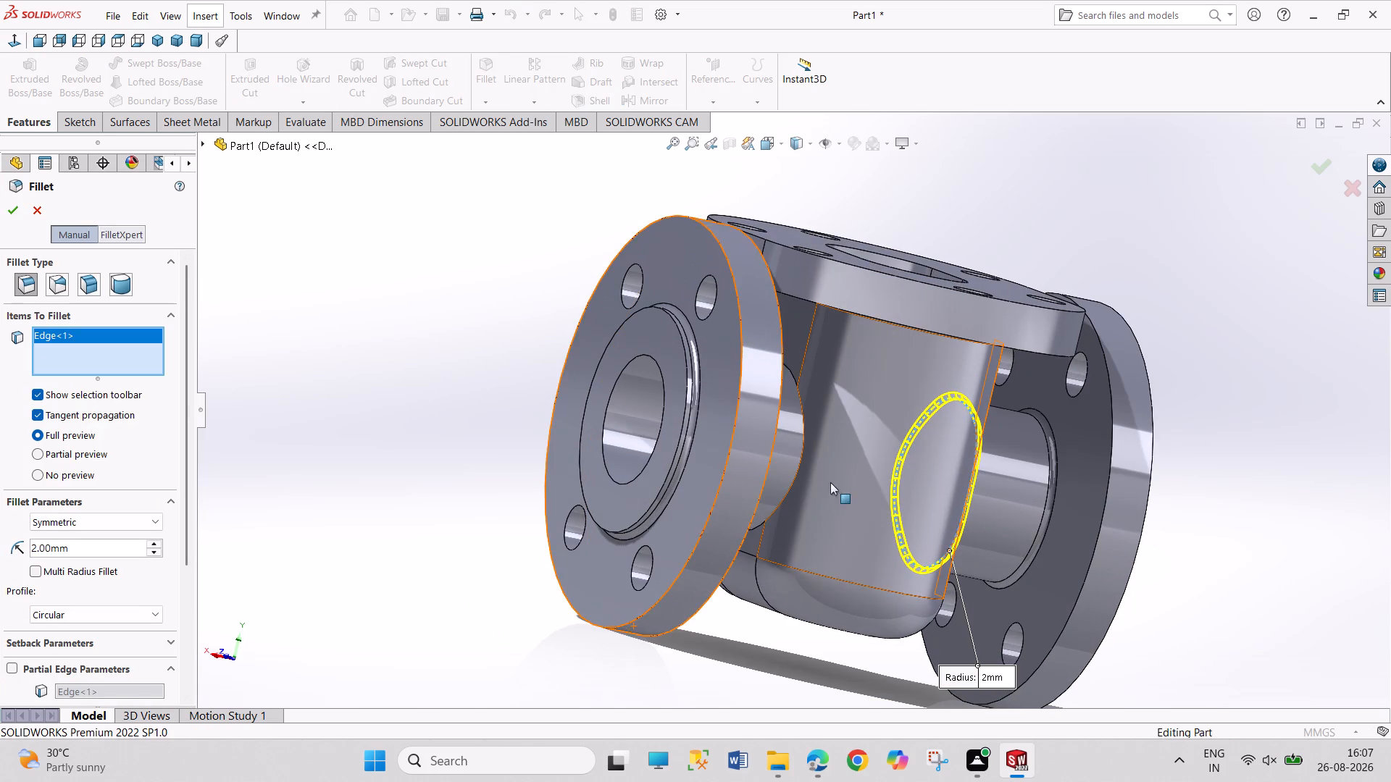
{"action": "left_click", "coordinate": [798, 464]}
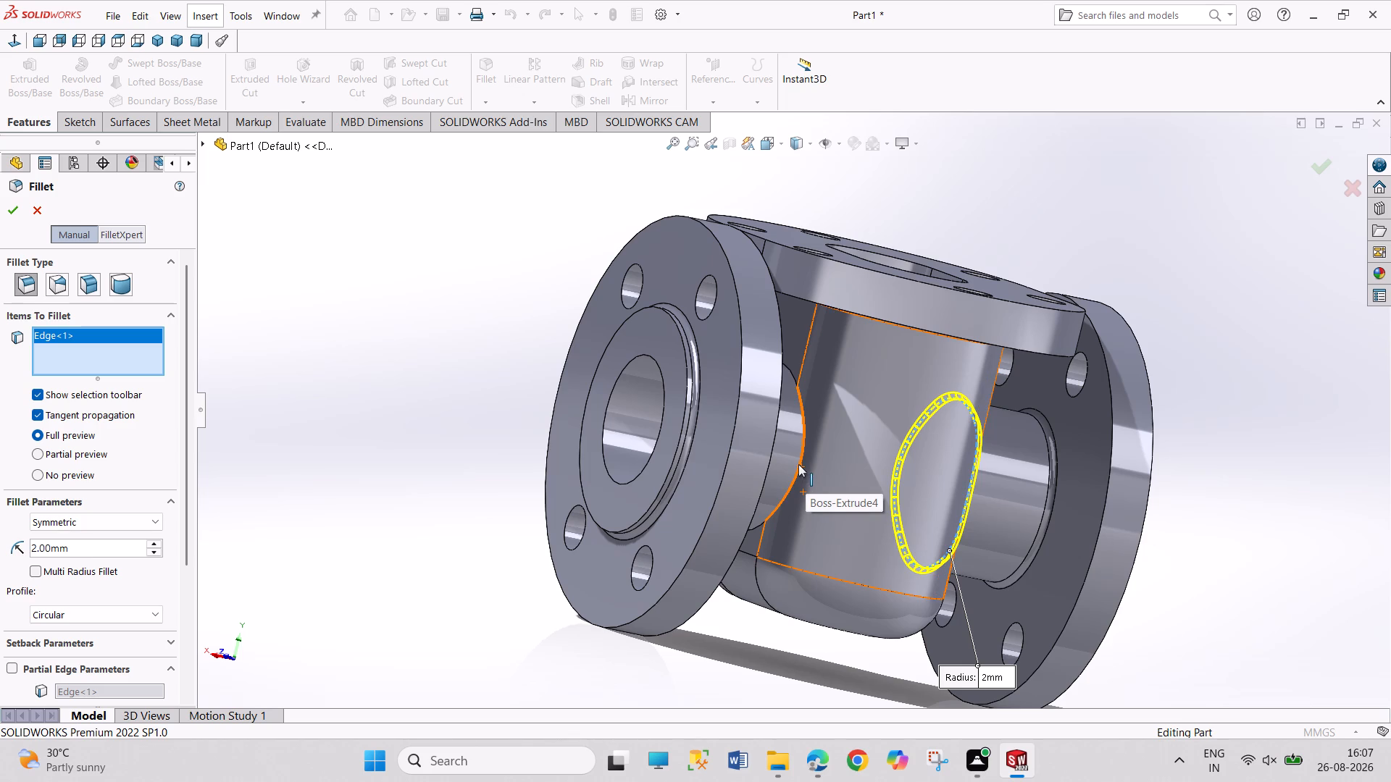
{"action": "left_click", "coordinate": [12, 209]}
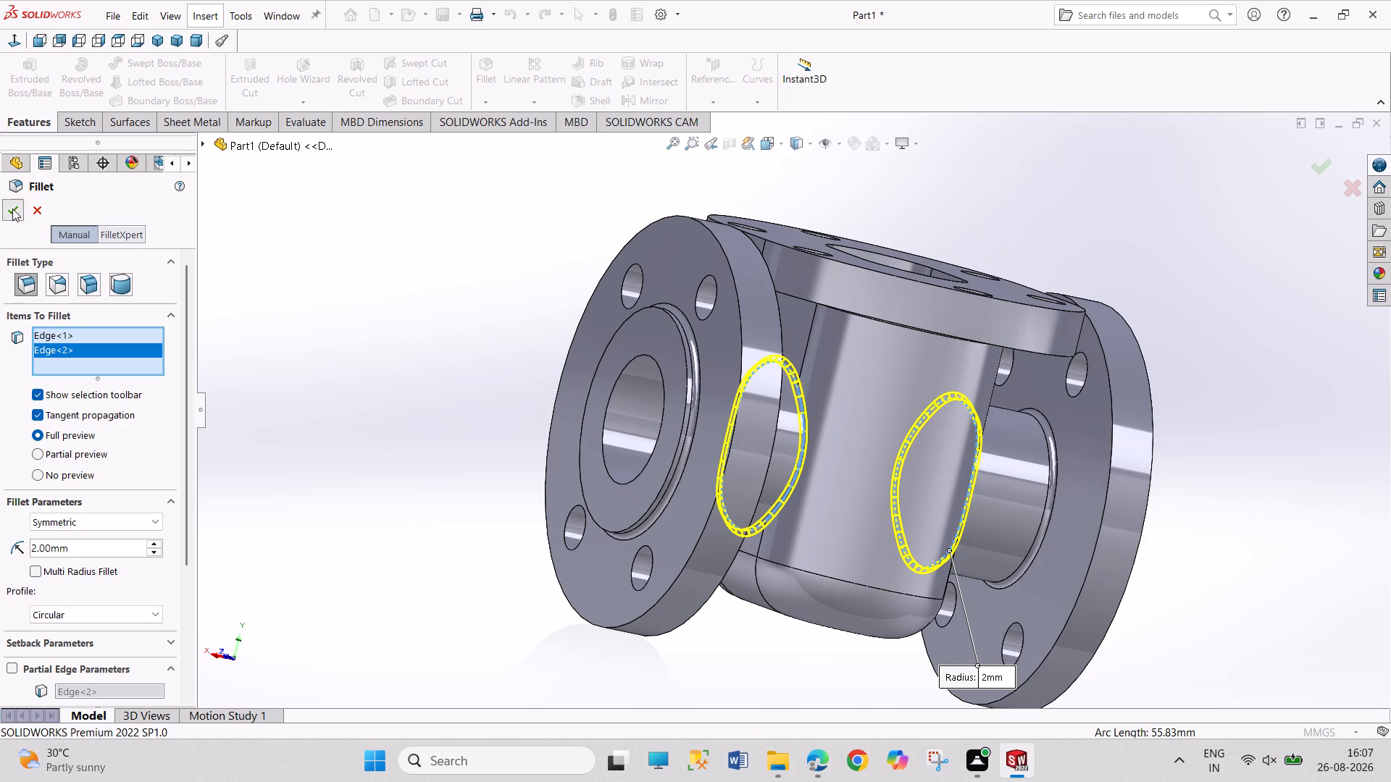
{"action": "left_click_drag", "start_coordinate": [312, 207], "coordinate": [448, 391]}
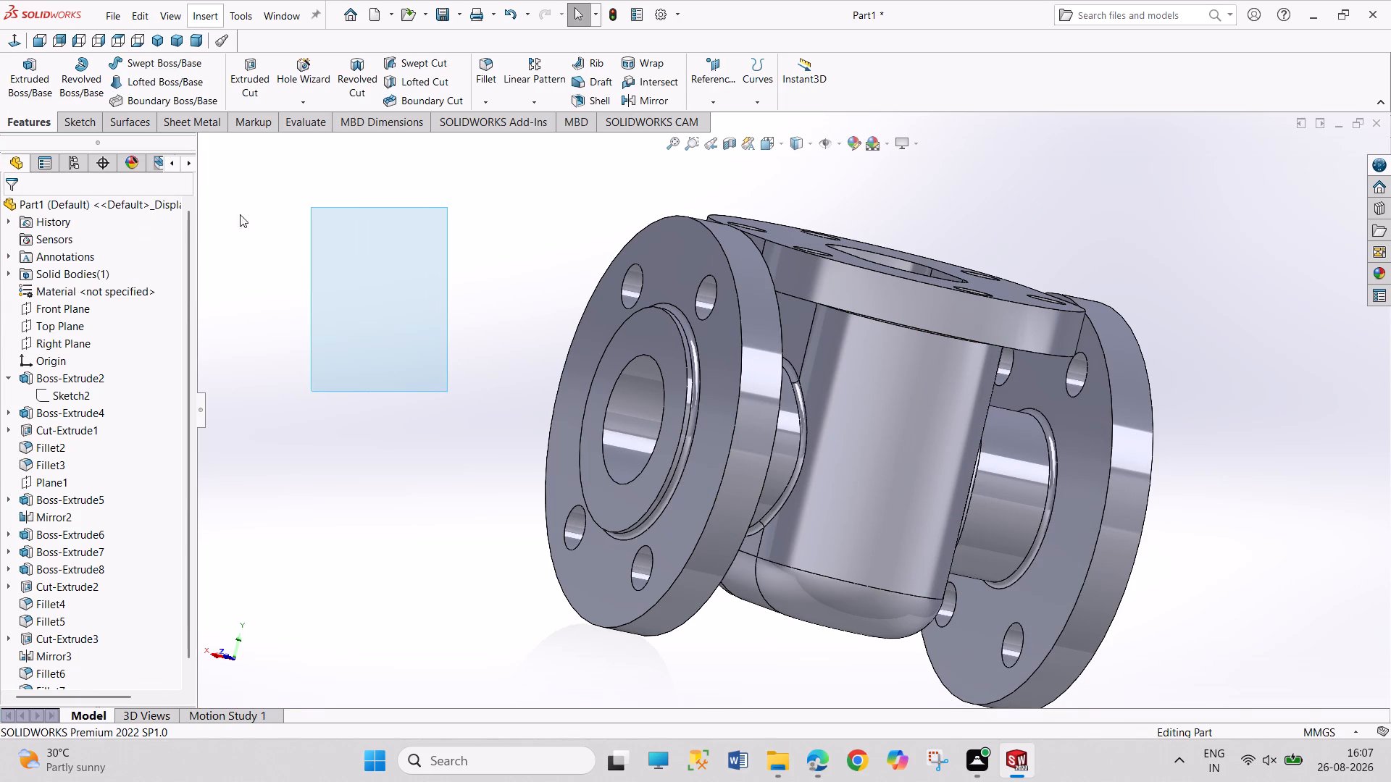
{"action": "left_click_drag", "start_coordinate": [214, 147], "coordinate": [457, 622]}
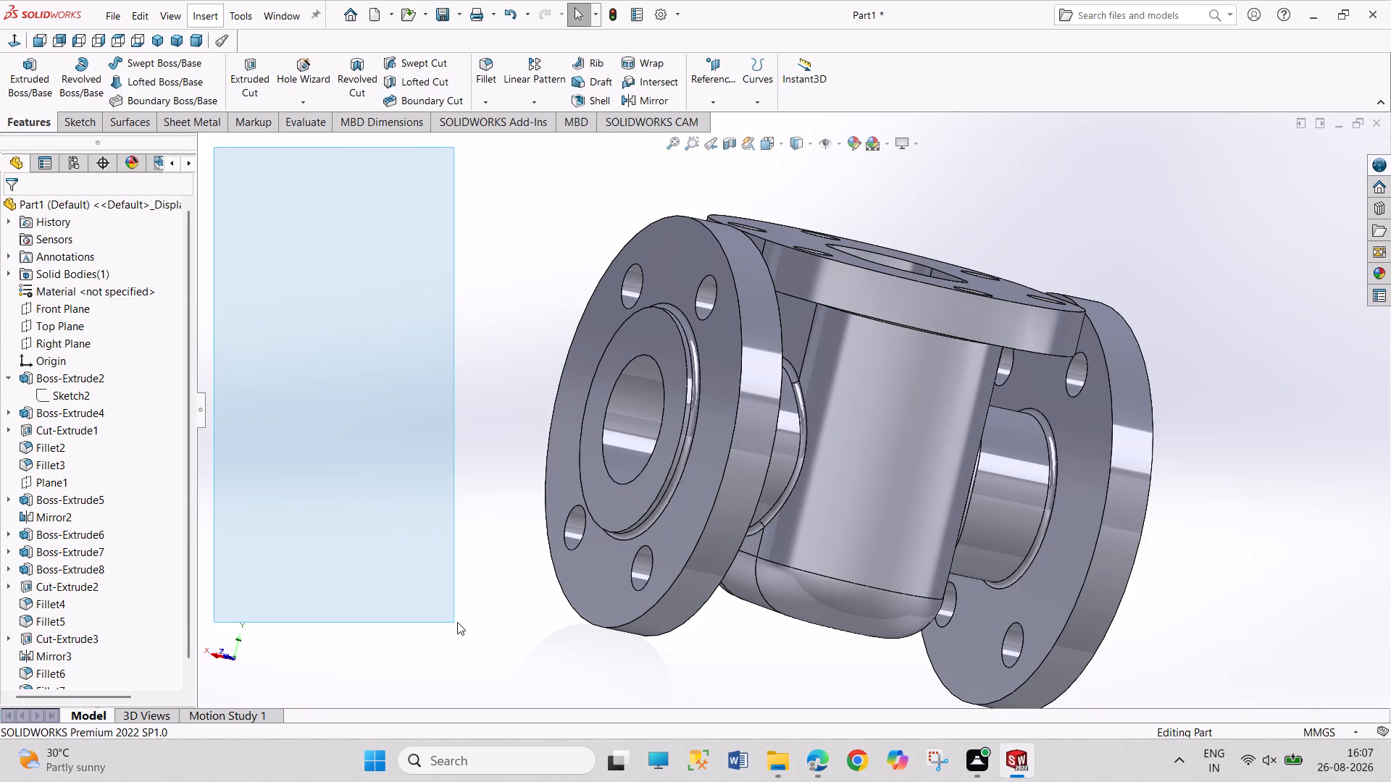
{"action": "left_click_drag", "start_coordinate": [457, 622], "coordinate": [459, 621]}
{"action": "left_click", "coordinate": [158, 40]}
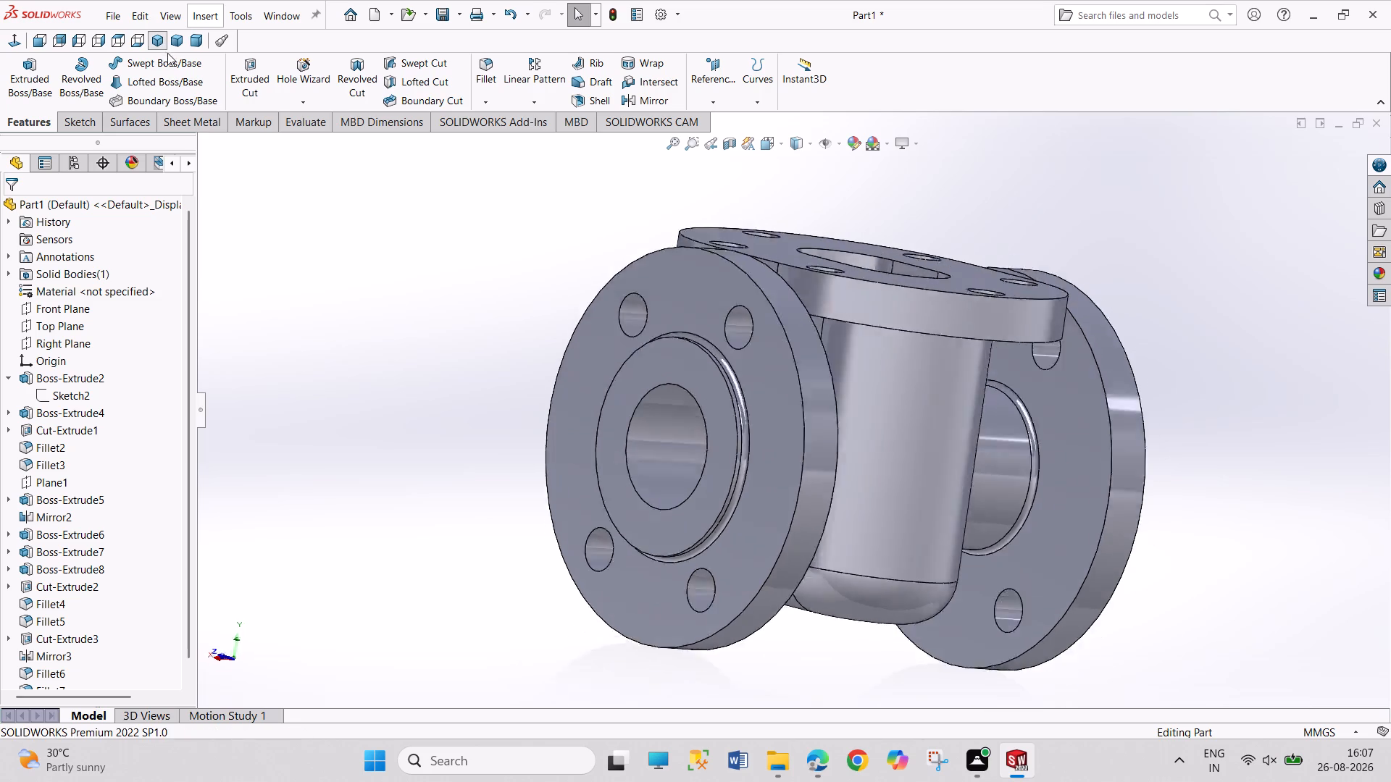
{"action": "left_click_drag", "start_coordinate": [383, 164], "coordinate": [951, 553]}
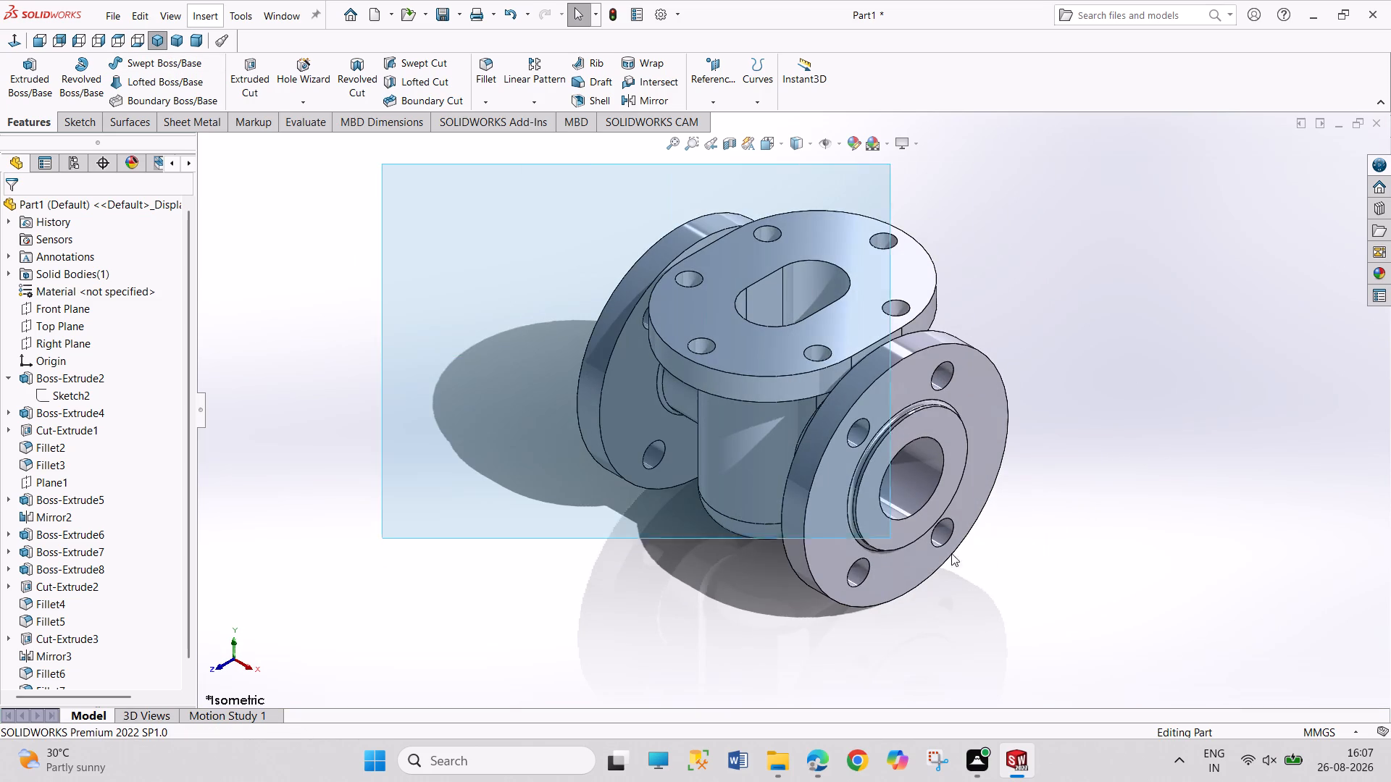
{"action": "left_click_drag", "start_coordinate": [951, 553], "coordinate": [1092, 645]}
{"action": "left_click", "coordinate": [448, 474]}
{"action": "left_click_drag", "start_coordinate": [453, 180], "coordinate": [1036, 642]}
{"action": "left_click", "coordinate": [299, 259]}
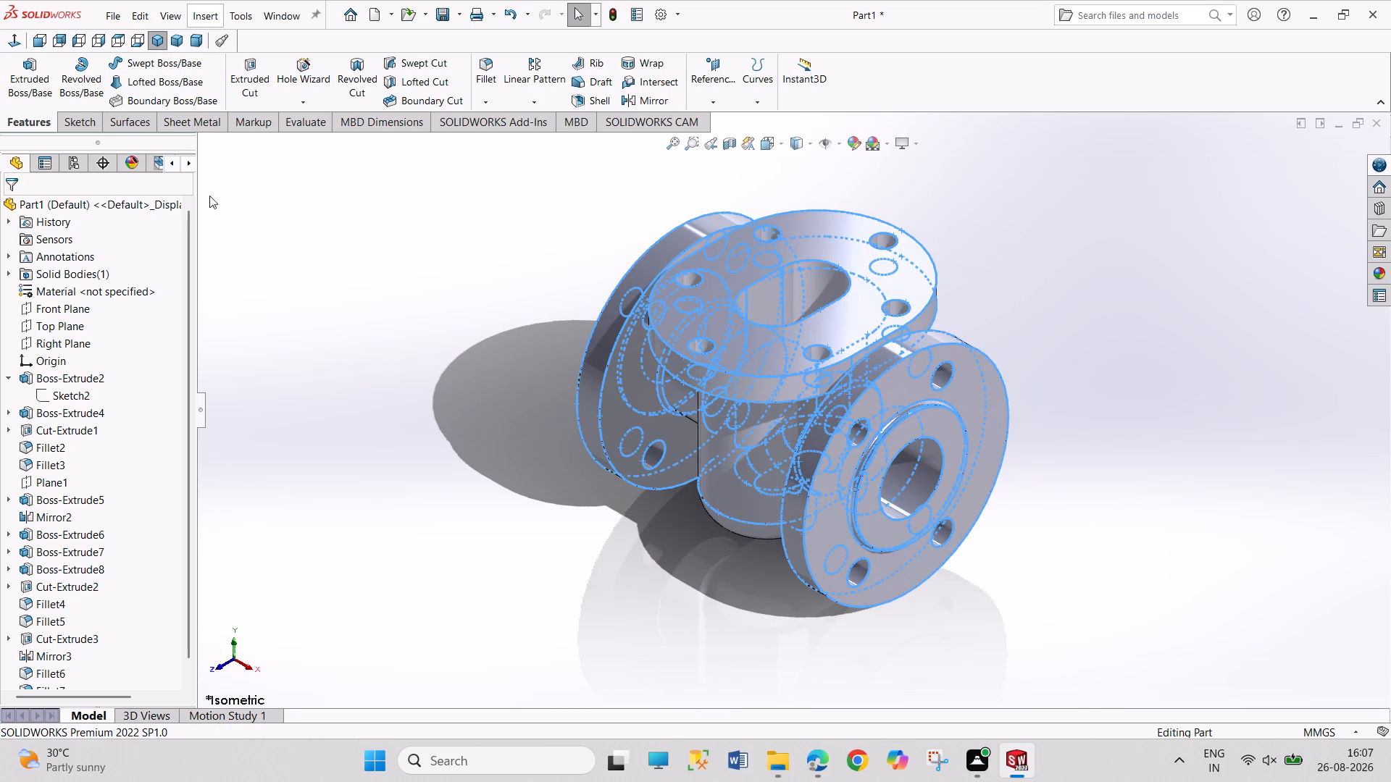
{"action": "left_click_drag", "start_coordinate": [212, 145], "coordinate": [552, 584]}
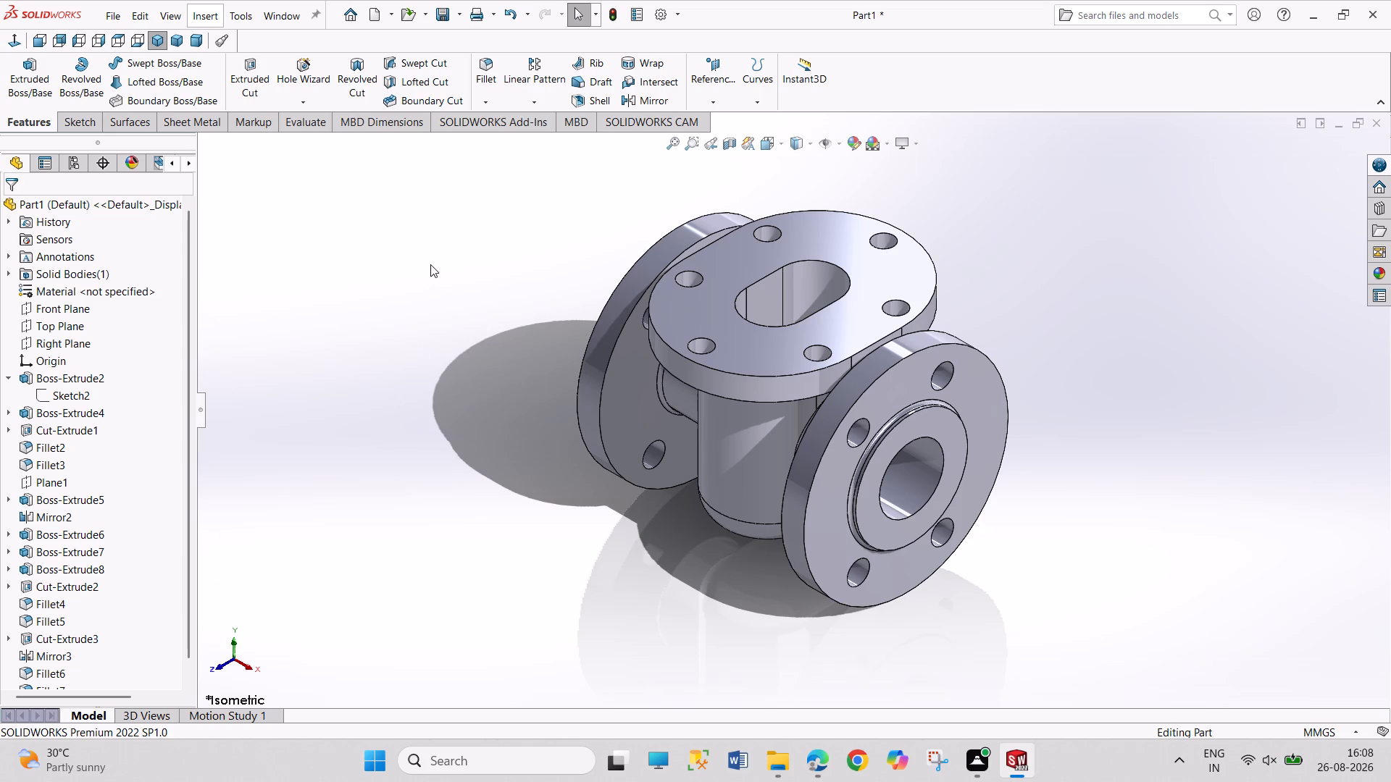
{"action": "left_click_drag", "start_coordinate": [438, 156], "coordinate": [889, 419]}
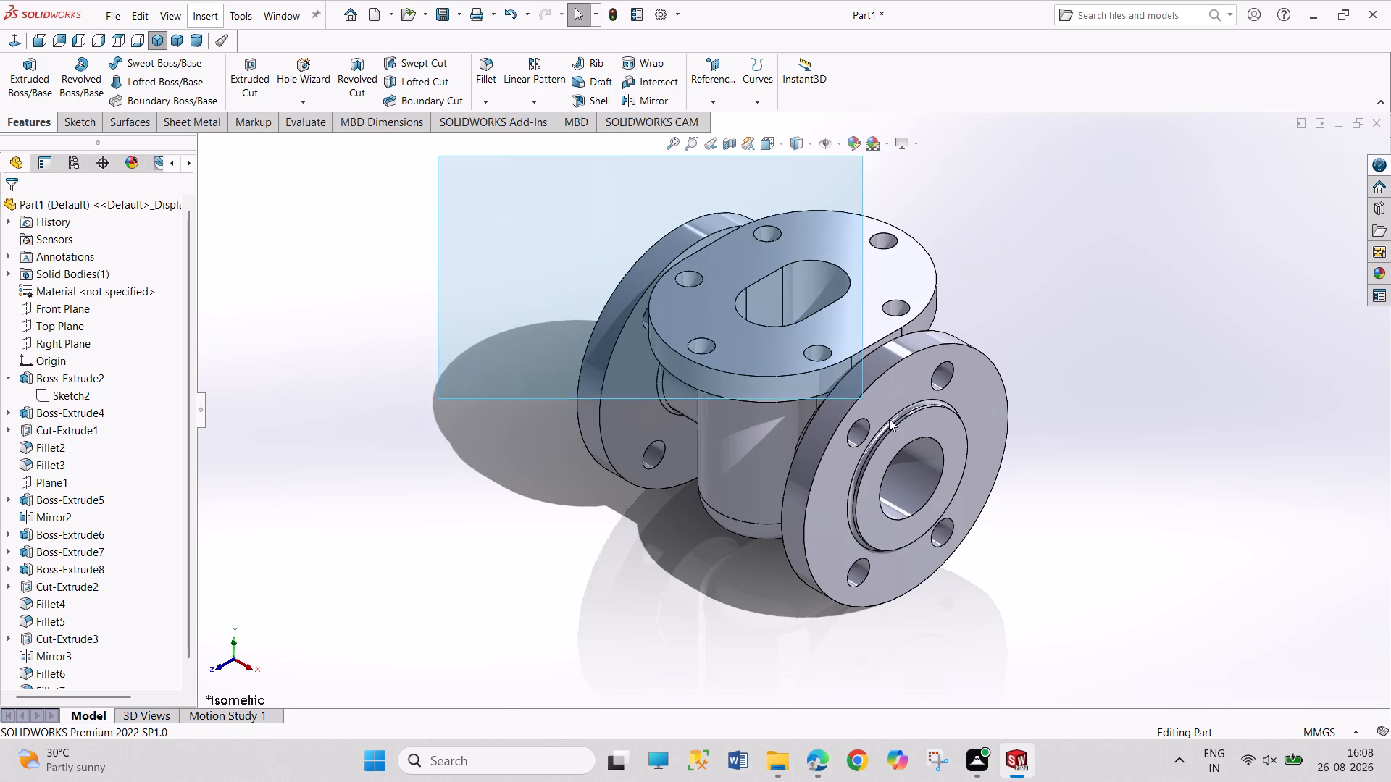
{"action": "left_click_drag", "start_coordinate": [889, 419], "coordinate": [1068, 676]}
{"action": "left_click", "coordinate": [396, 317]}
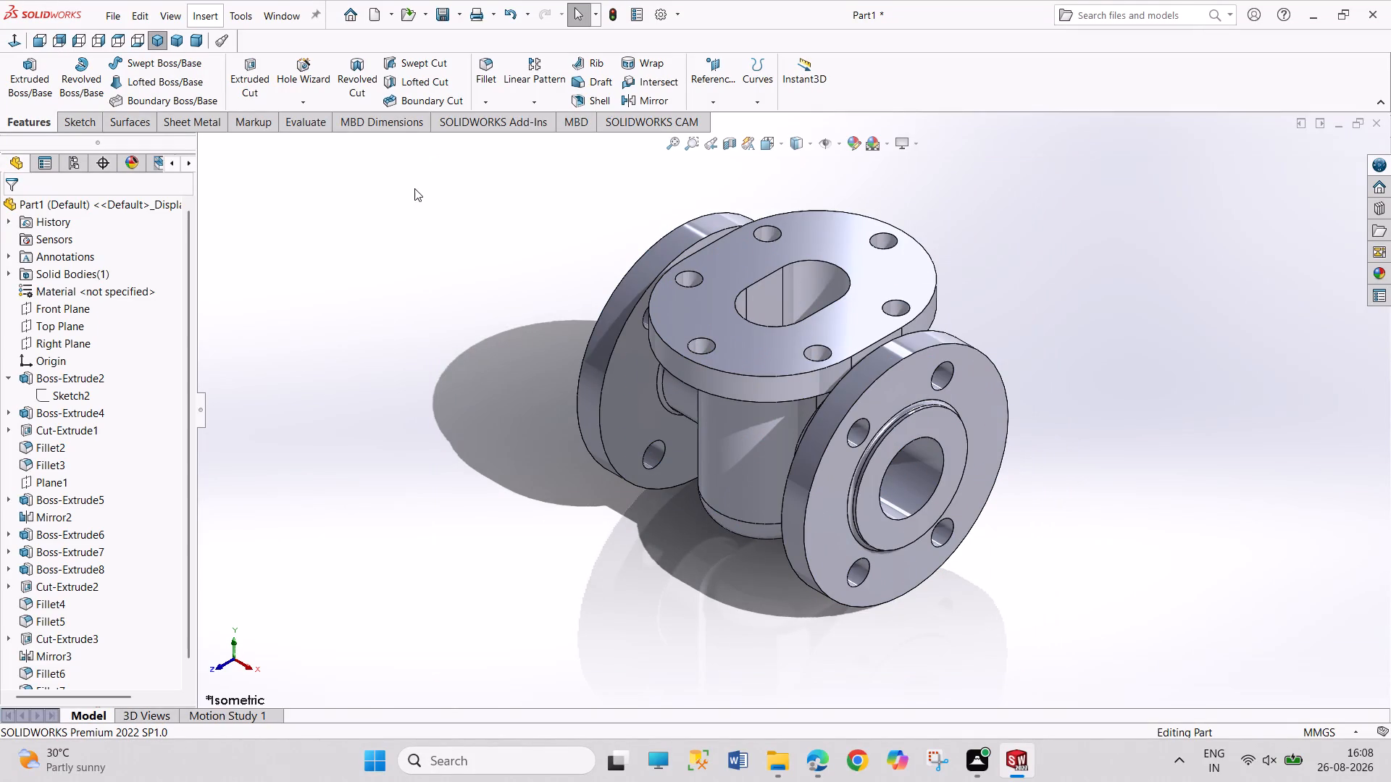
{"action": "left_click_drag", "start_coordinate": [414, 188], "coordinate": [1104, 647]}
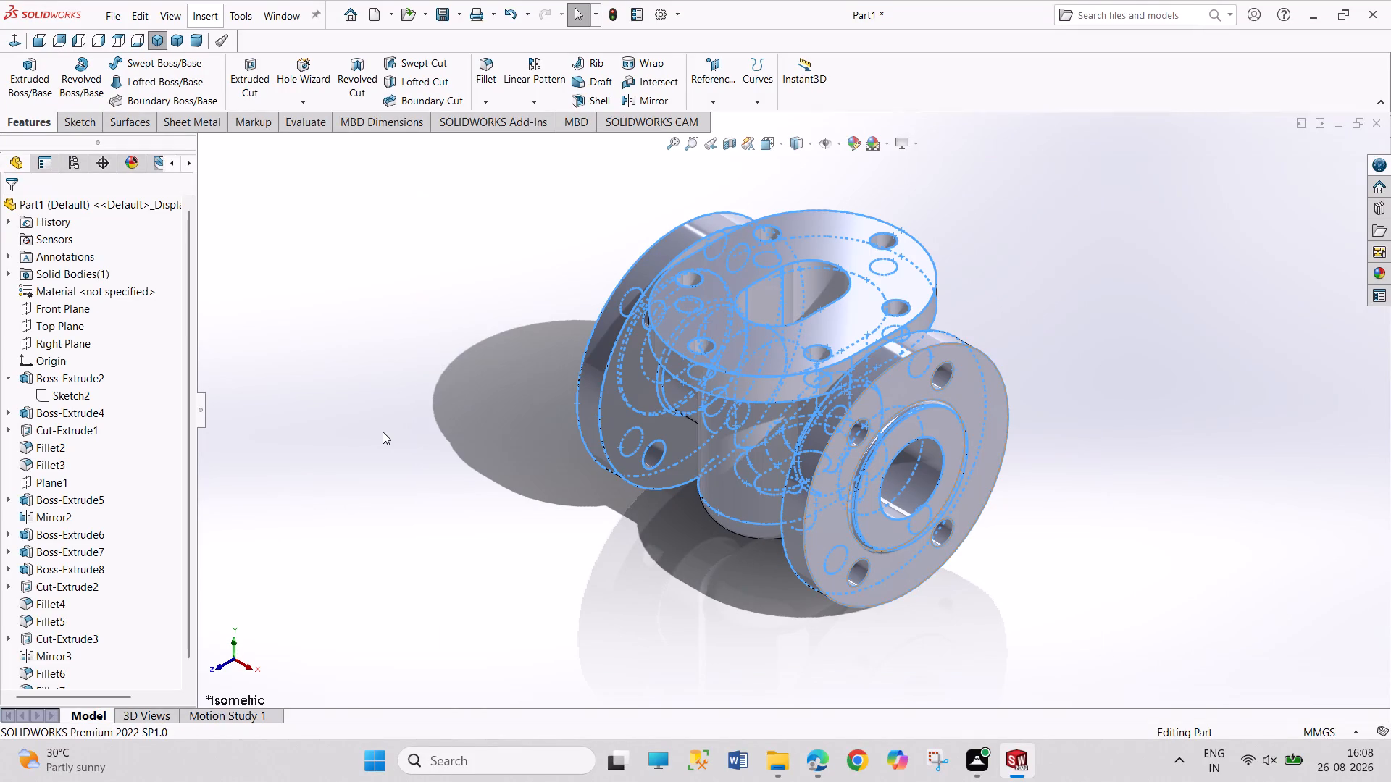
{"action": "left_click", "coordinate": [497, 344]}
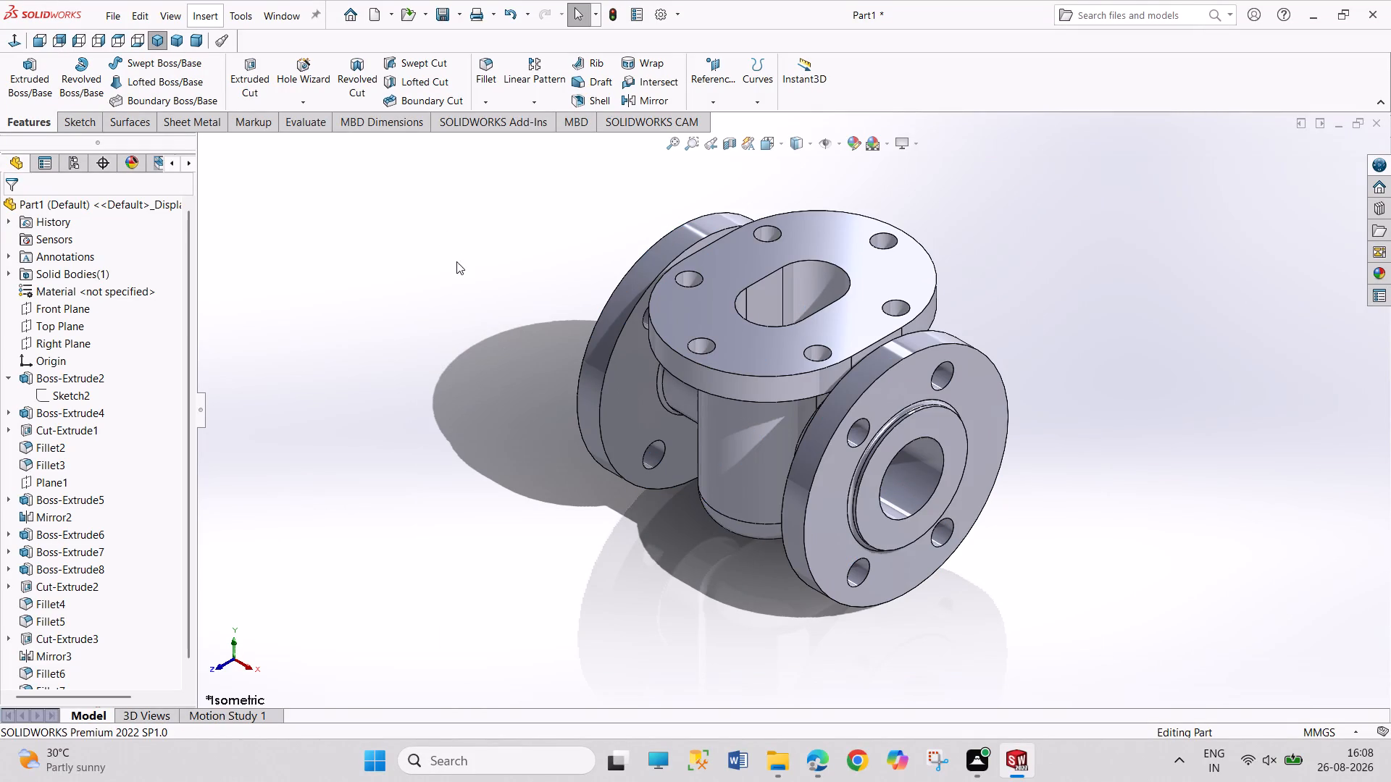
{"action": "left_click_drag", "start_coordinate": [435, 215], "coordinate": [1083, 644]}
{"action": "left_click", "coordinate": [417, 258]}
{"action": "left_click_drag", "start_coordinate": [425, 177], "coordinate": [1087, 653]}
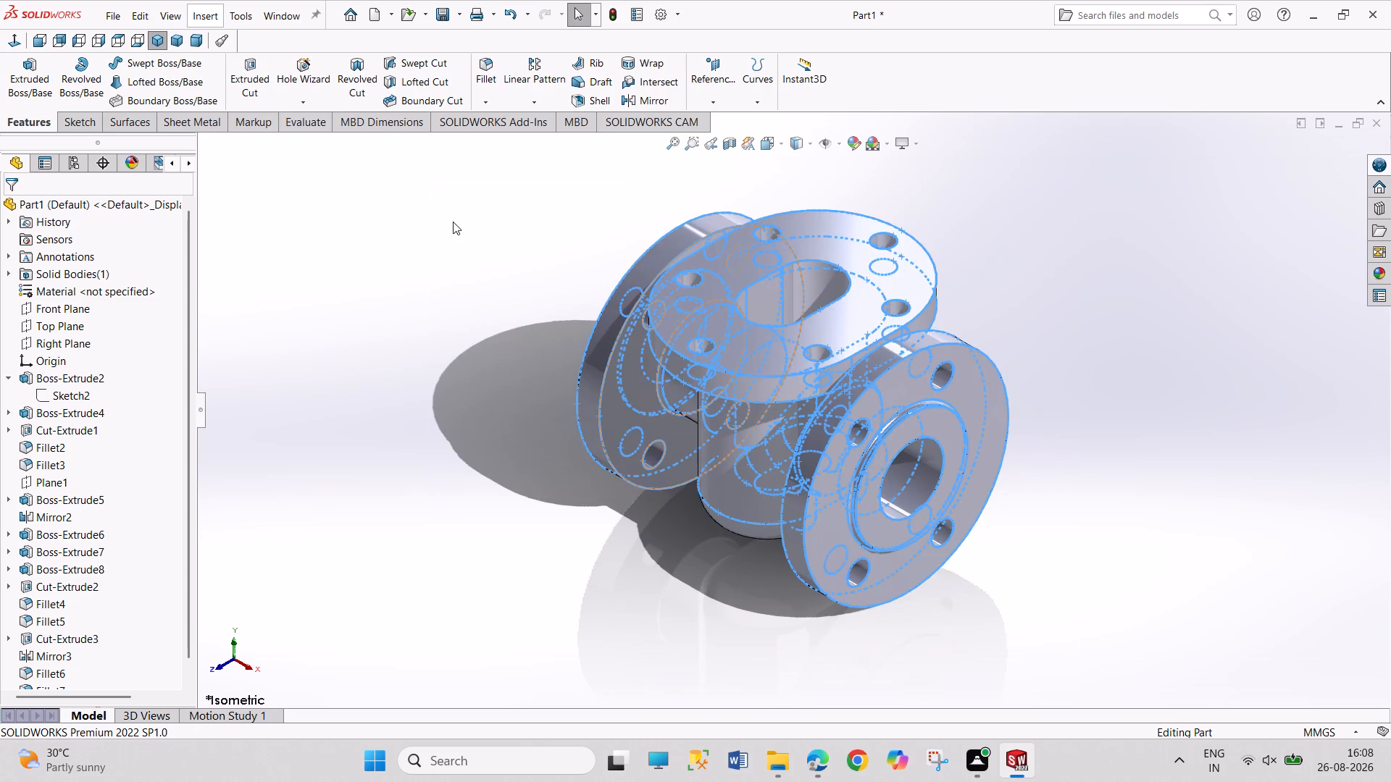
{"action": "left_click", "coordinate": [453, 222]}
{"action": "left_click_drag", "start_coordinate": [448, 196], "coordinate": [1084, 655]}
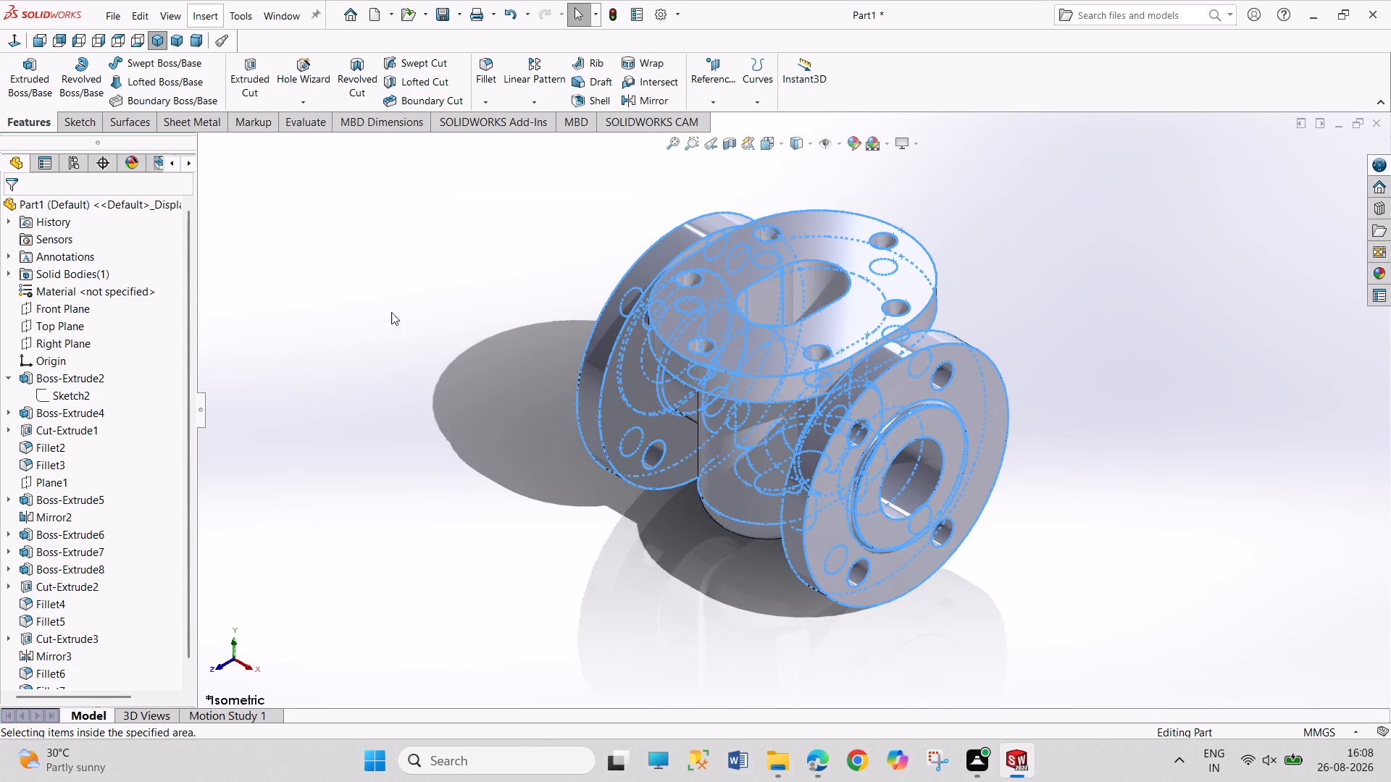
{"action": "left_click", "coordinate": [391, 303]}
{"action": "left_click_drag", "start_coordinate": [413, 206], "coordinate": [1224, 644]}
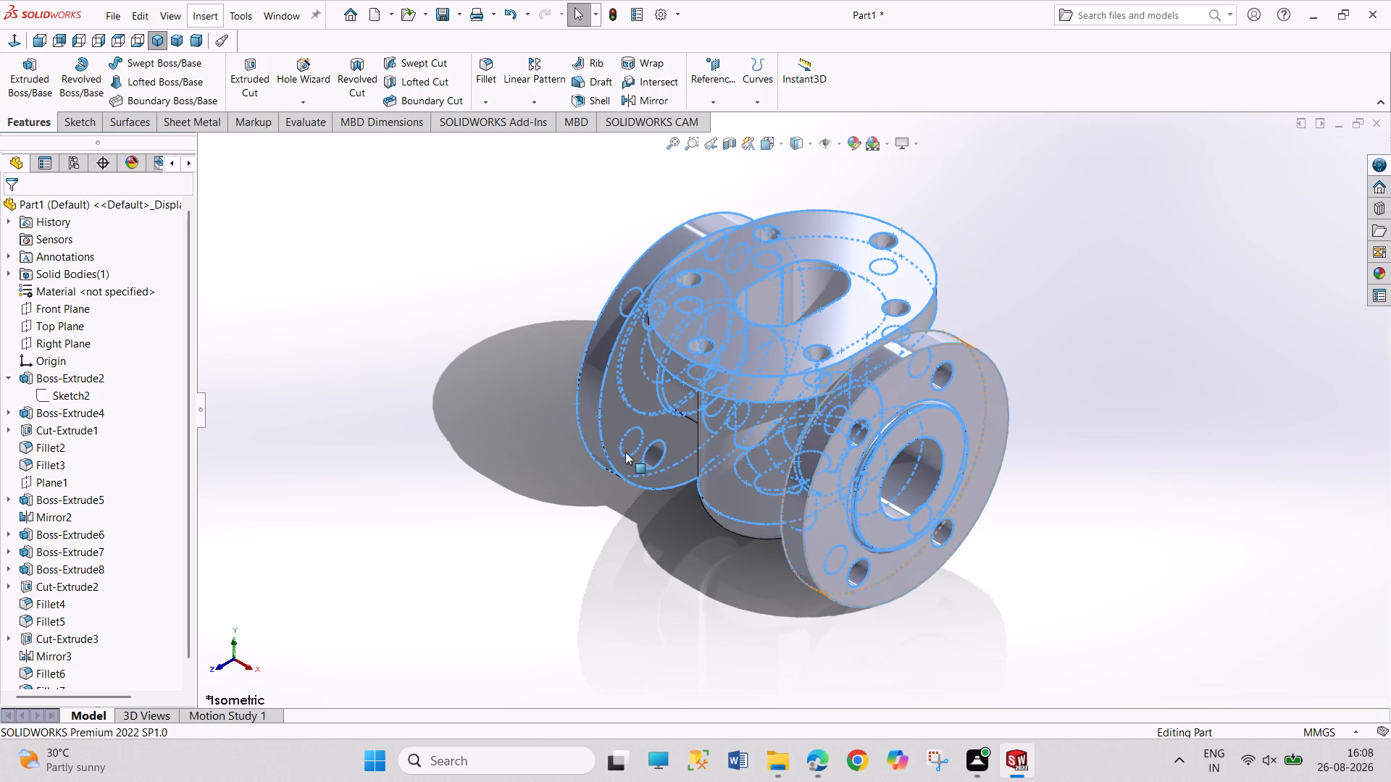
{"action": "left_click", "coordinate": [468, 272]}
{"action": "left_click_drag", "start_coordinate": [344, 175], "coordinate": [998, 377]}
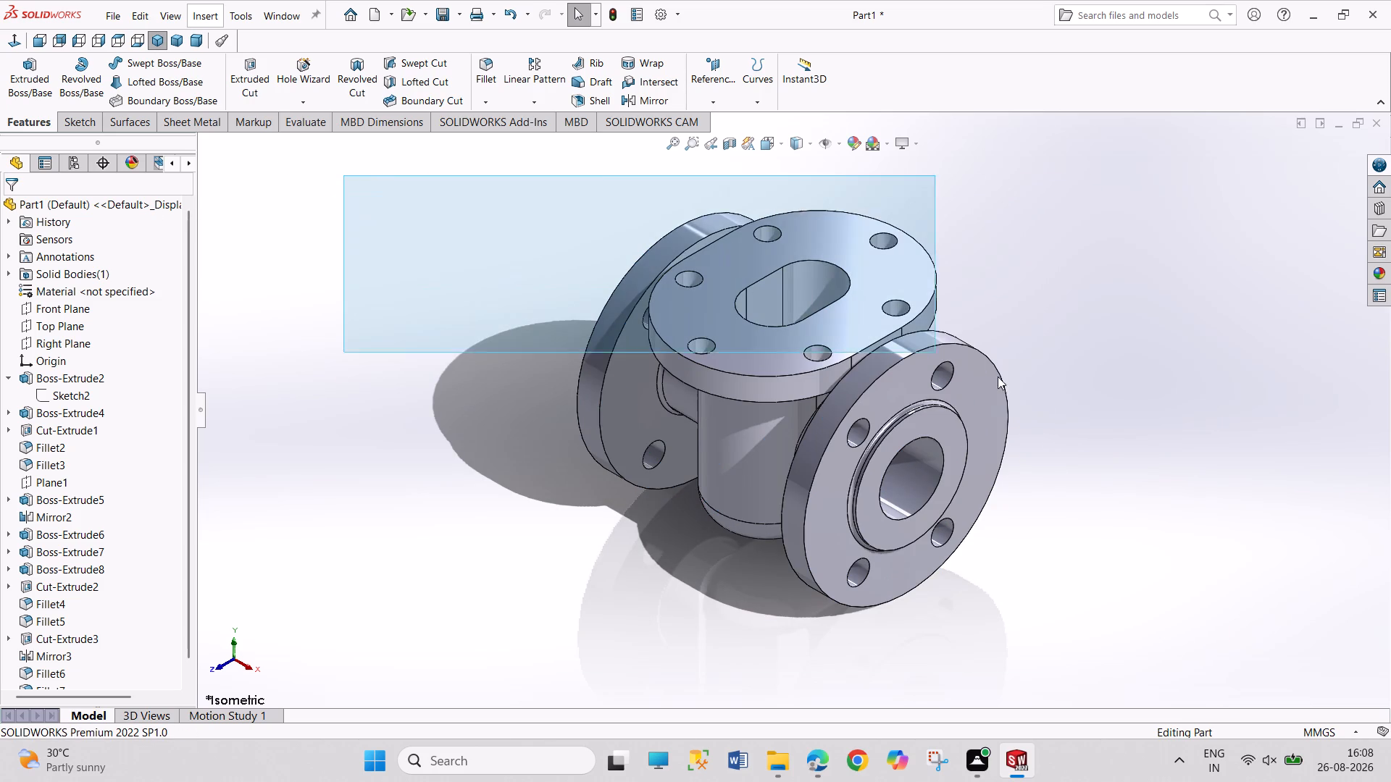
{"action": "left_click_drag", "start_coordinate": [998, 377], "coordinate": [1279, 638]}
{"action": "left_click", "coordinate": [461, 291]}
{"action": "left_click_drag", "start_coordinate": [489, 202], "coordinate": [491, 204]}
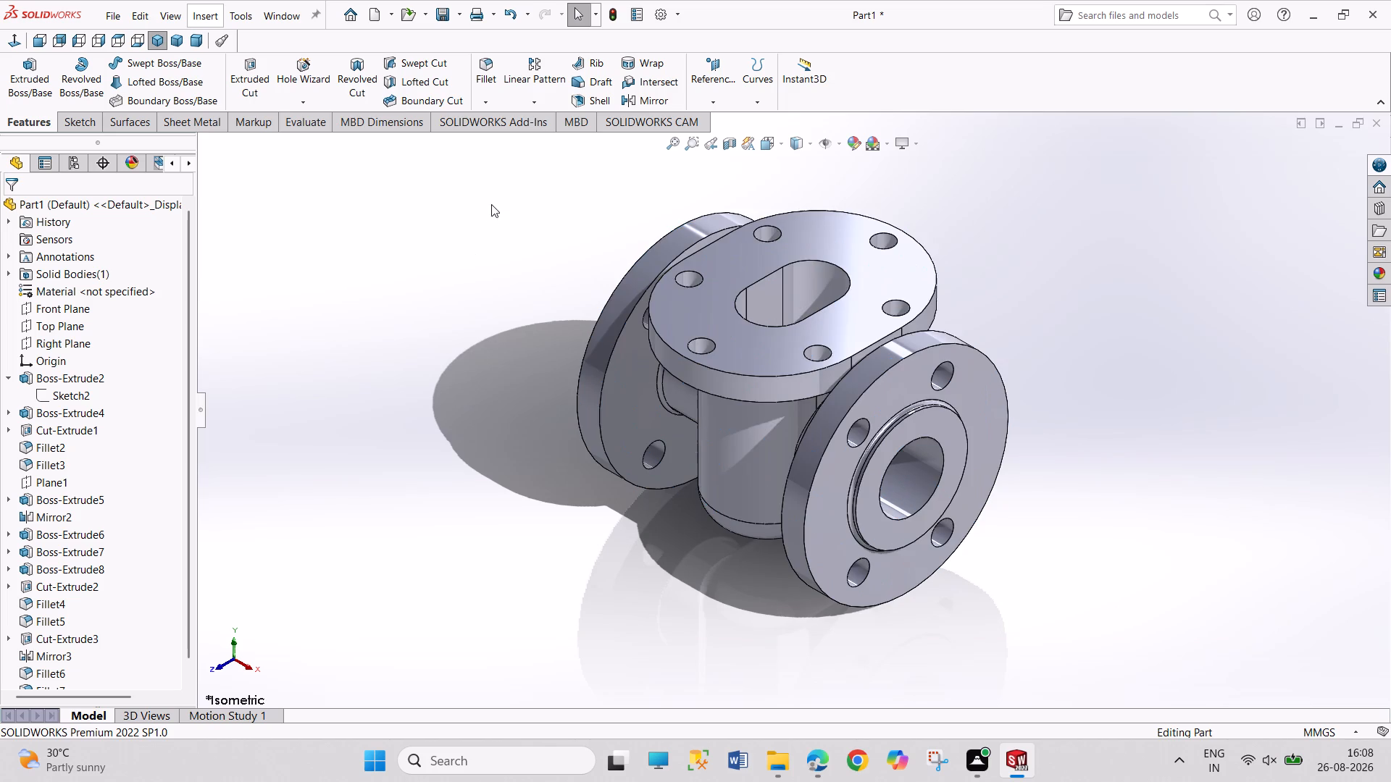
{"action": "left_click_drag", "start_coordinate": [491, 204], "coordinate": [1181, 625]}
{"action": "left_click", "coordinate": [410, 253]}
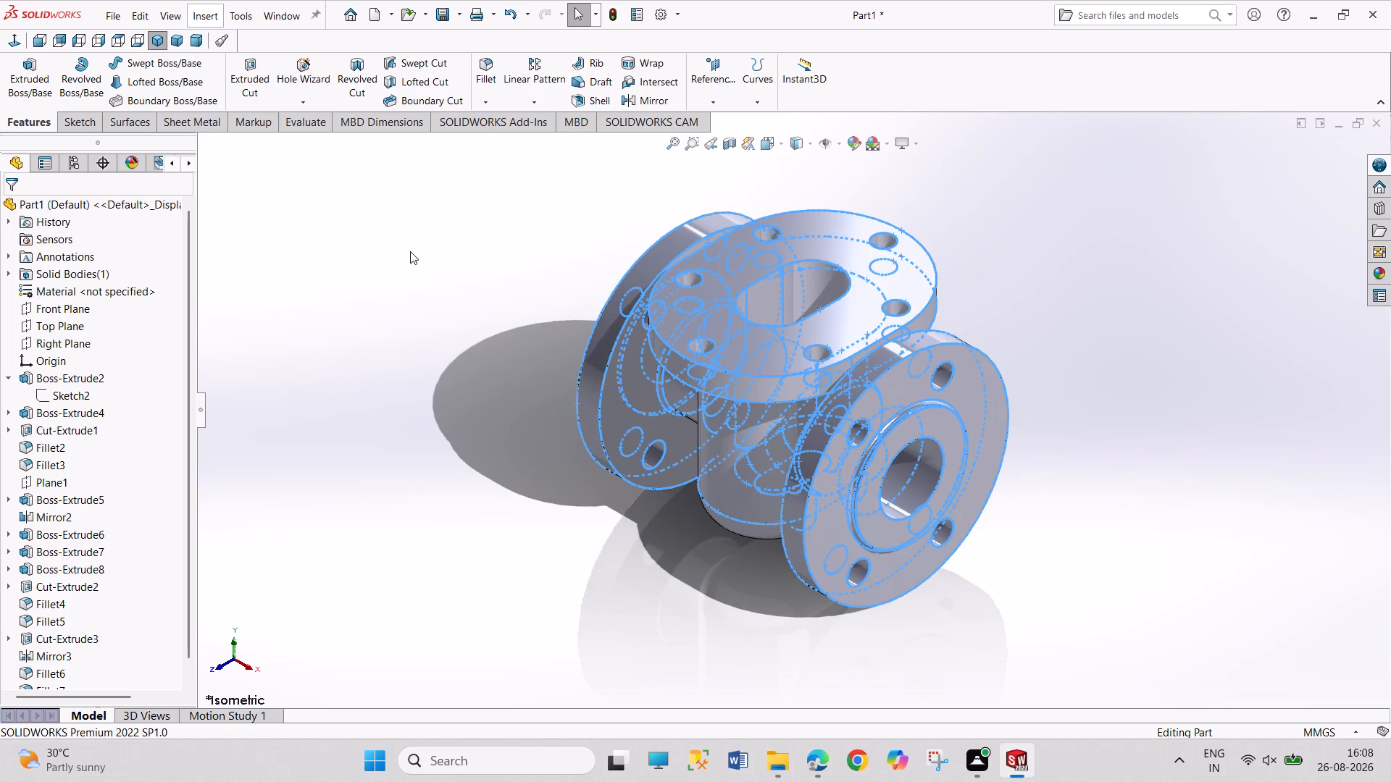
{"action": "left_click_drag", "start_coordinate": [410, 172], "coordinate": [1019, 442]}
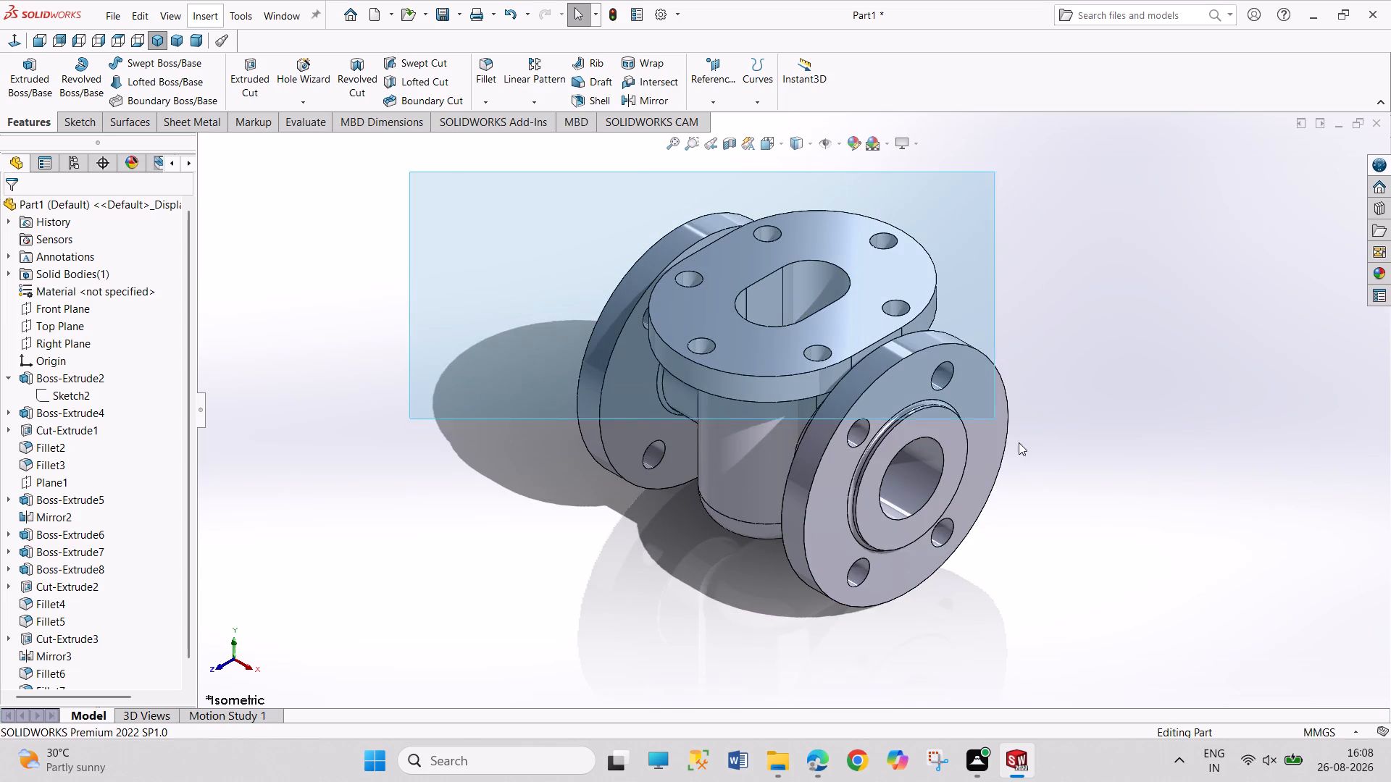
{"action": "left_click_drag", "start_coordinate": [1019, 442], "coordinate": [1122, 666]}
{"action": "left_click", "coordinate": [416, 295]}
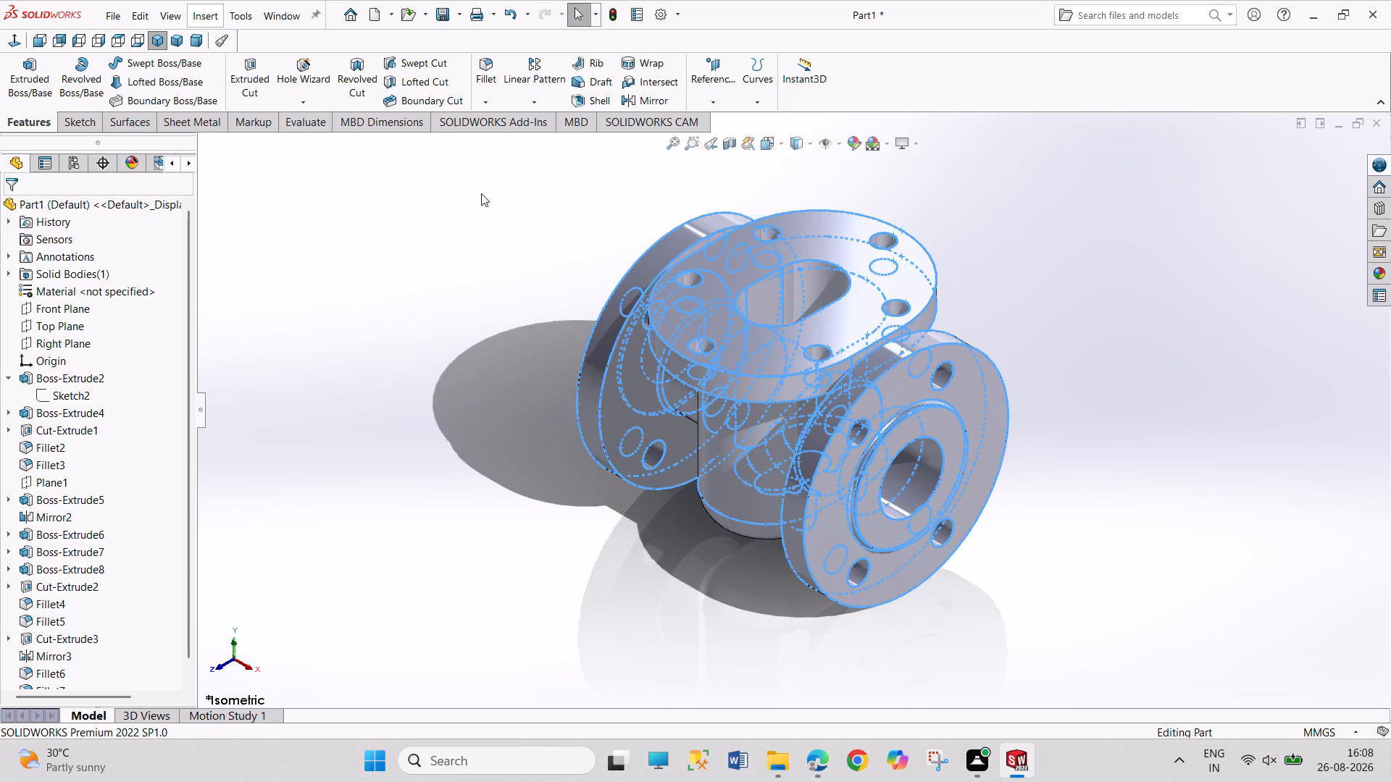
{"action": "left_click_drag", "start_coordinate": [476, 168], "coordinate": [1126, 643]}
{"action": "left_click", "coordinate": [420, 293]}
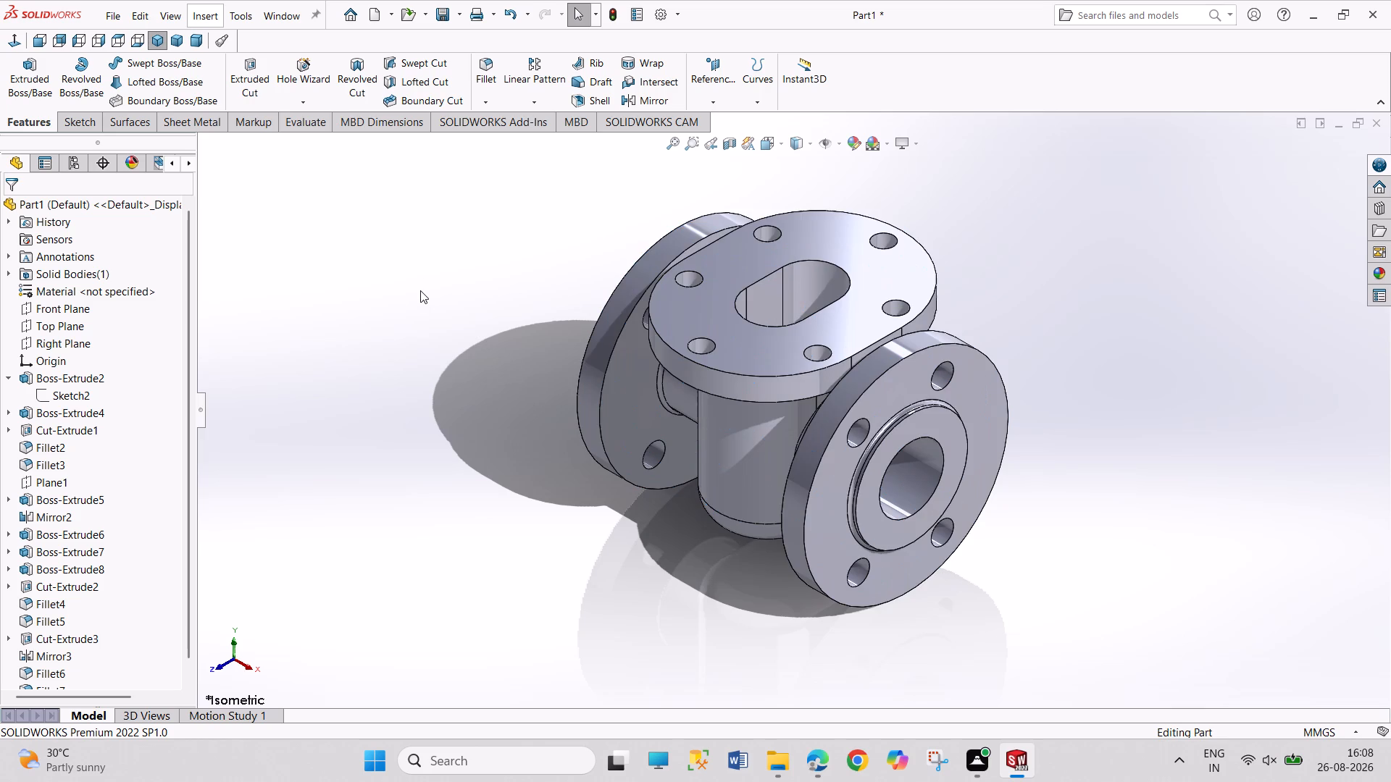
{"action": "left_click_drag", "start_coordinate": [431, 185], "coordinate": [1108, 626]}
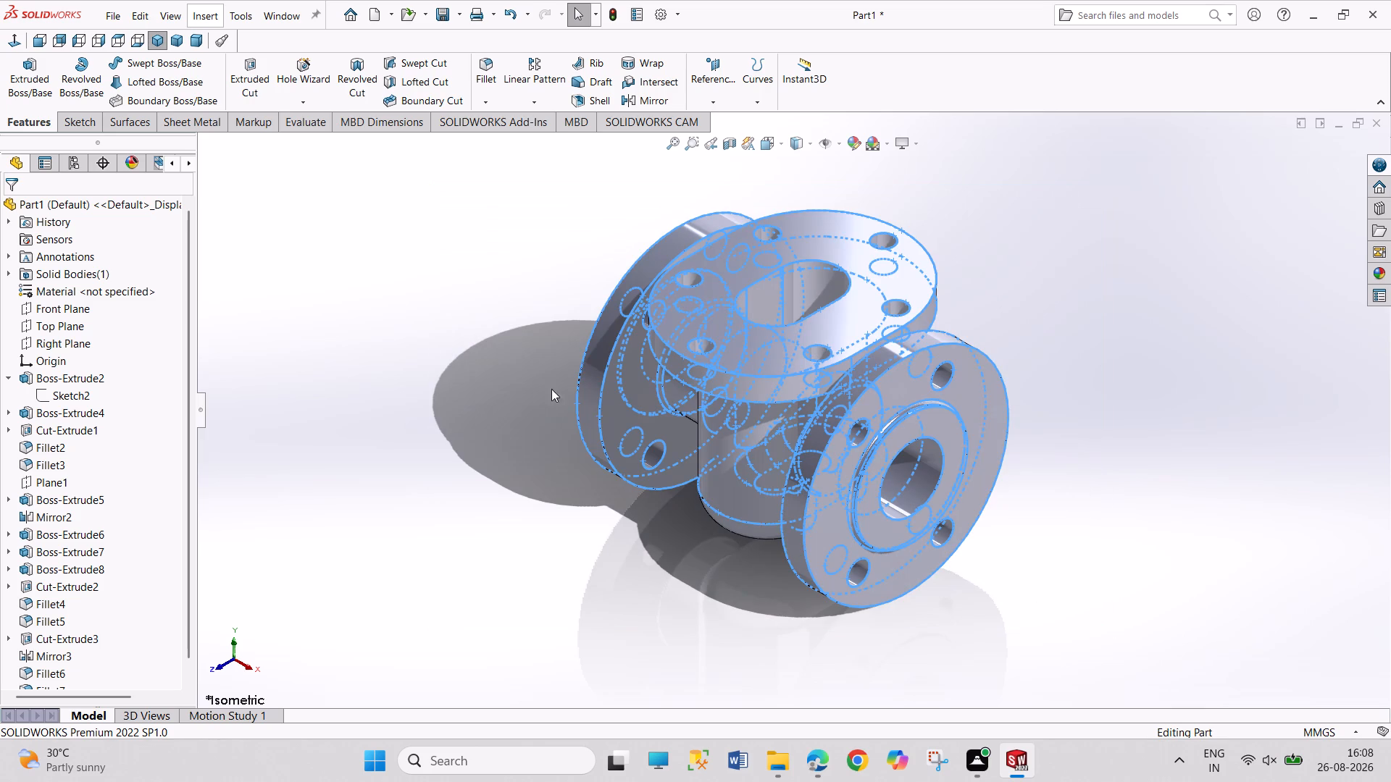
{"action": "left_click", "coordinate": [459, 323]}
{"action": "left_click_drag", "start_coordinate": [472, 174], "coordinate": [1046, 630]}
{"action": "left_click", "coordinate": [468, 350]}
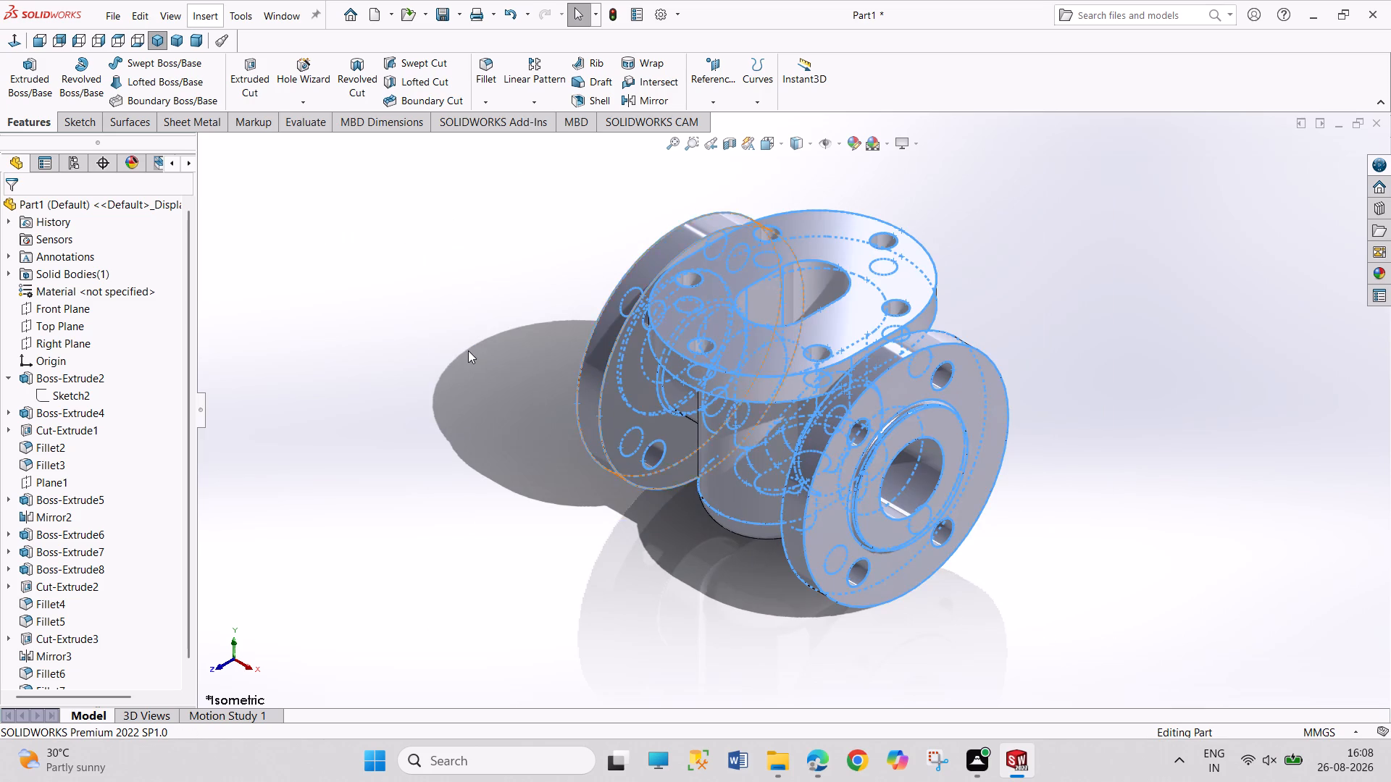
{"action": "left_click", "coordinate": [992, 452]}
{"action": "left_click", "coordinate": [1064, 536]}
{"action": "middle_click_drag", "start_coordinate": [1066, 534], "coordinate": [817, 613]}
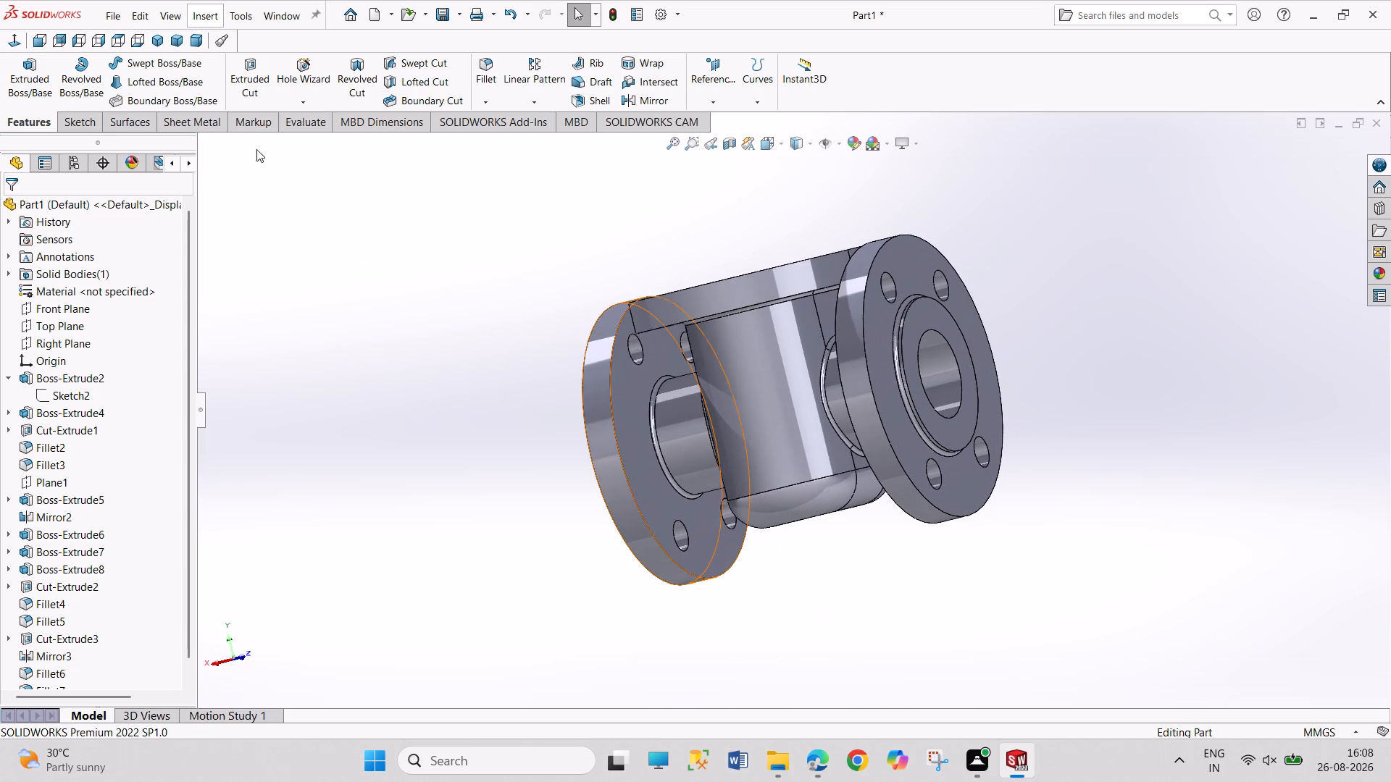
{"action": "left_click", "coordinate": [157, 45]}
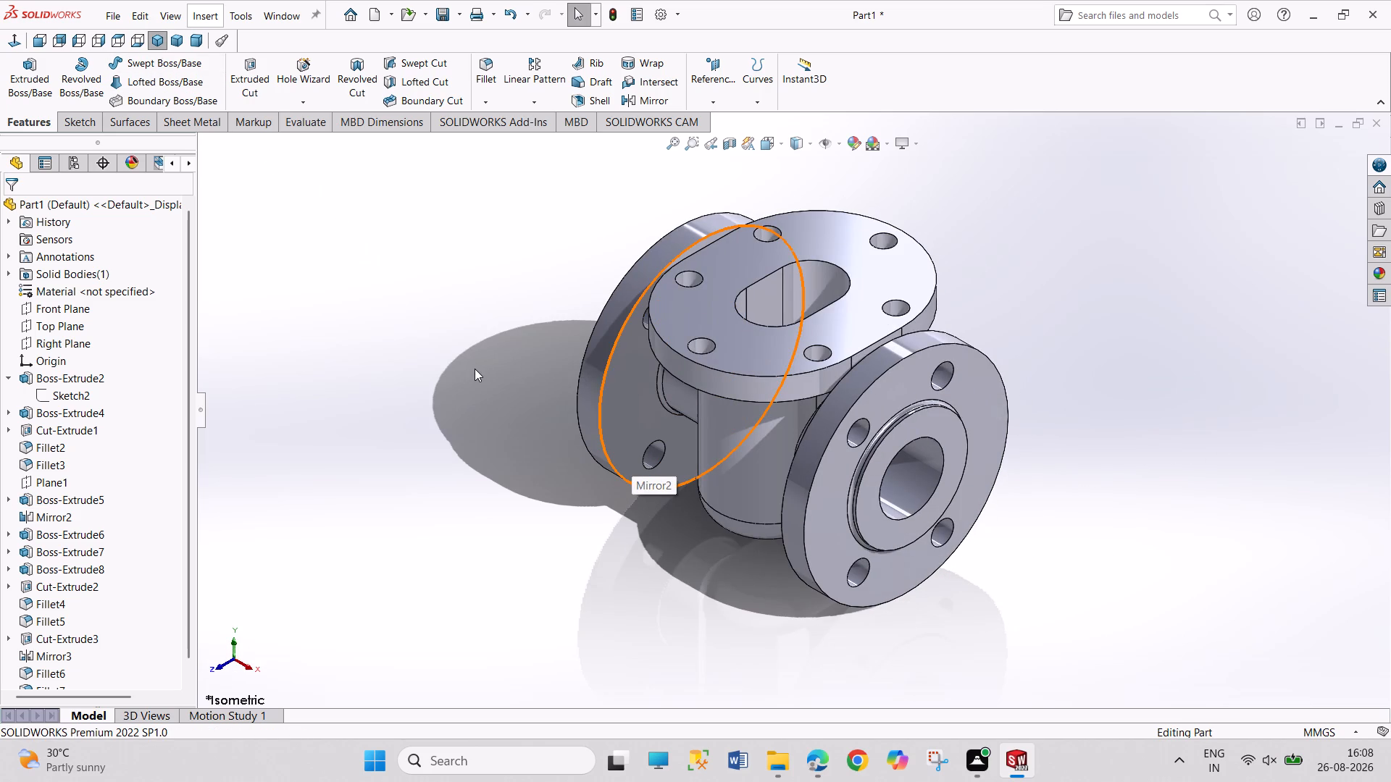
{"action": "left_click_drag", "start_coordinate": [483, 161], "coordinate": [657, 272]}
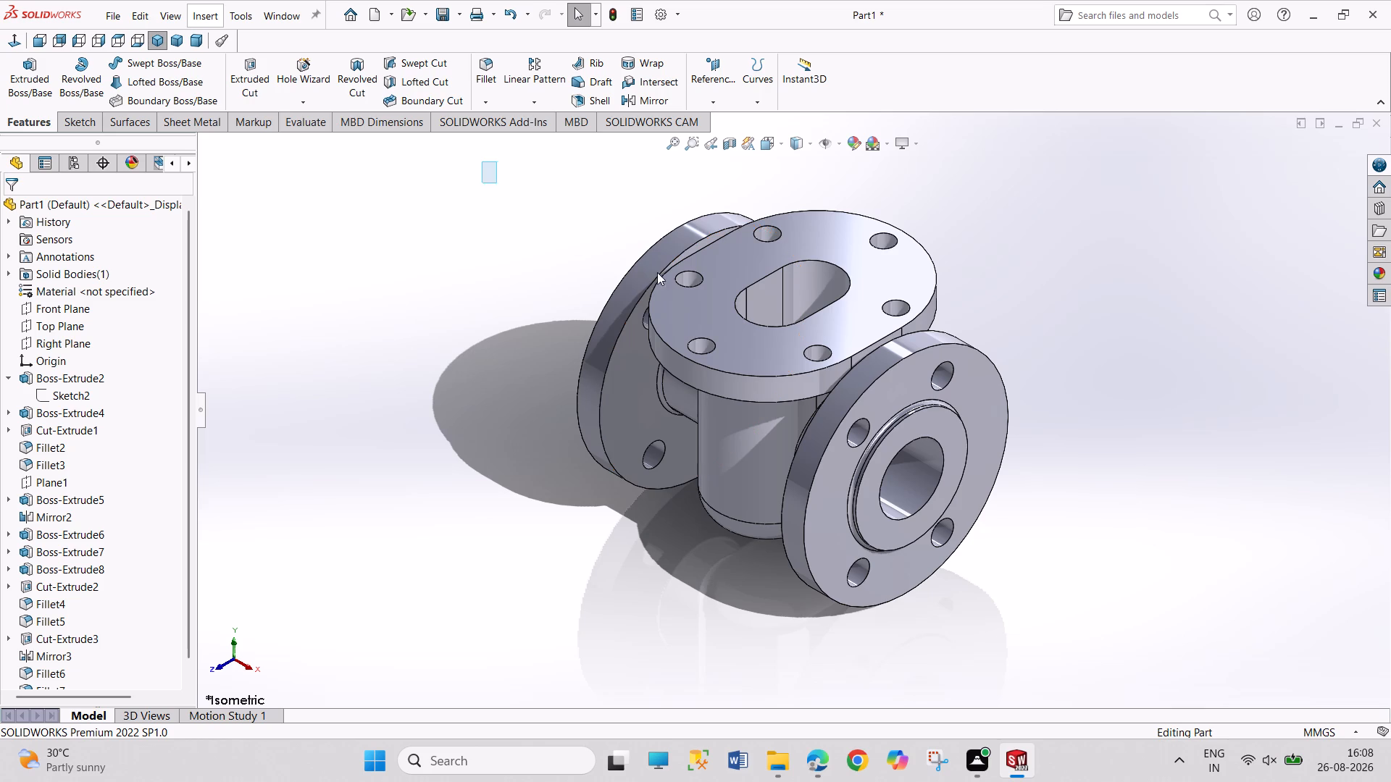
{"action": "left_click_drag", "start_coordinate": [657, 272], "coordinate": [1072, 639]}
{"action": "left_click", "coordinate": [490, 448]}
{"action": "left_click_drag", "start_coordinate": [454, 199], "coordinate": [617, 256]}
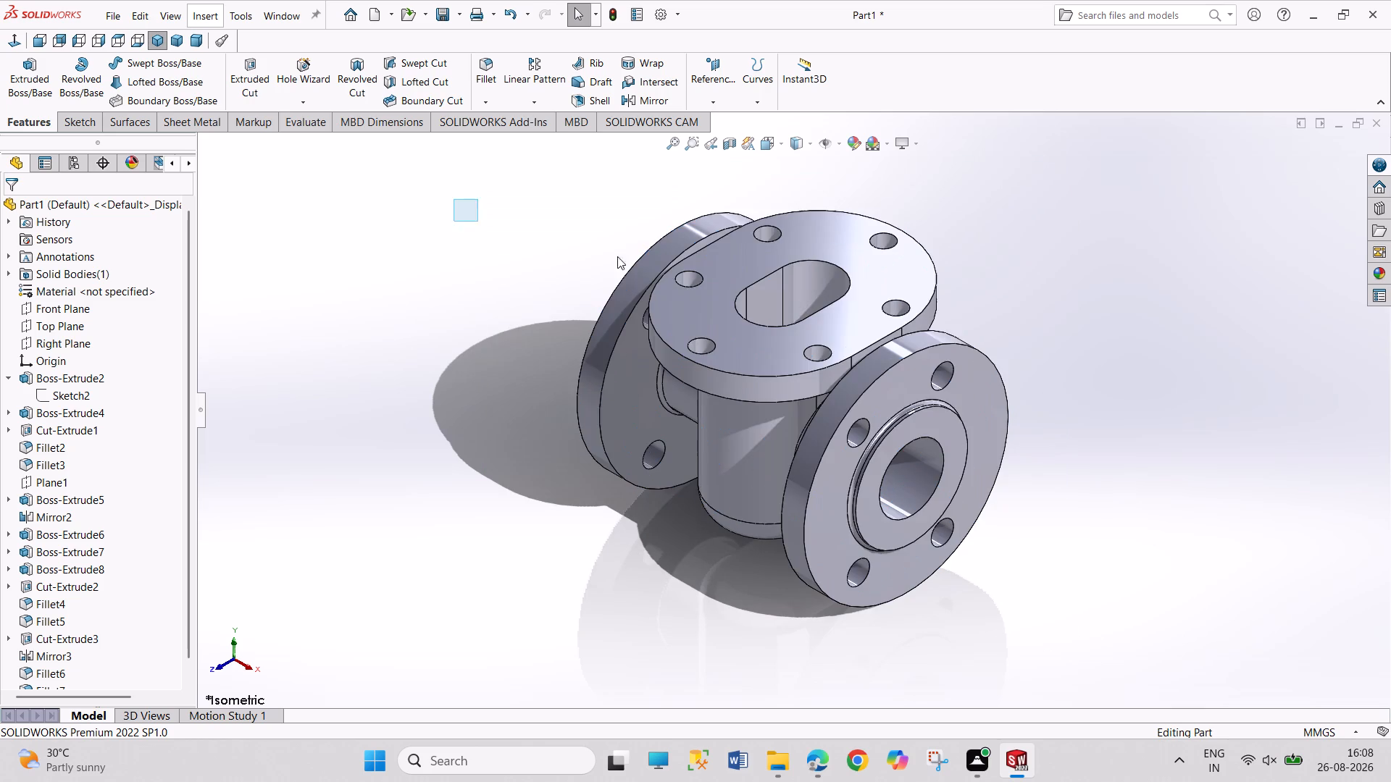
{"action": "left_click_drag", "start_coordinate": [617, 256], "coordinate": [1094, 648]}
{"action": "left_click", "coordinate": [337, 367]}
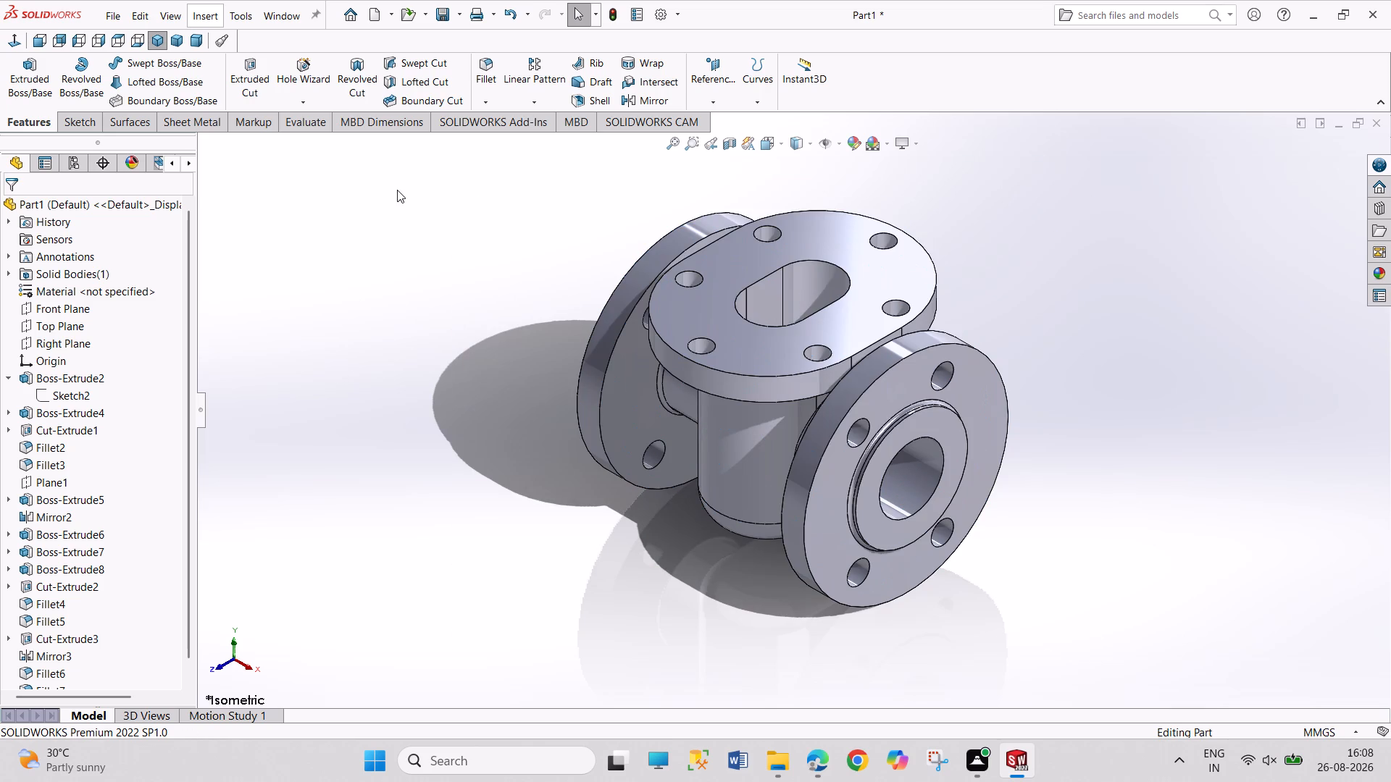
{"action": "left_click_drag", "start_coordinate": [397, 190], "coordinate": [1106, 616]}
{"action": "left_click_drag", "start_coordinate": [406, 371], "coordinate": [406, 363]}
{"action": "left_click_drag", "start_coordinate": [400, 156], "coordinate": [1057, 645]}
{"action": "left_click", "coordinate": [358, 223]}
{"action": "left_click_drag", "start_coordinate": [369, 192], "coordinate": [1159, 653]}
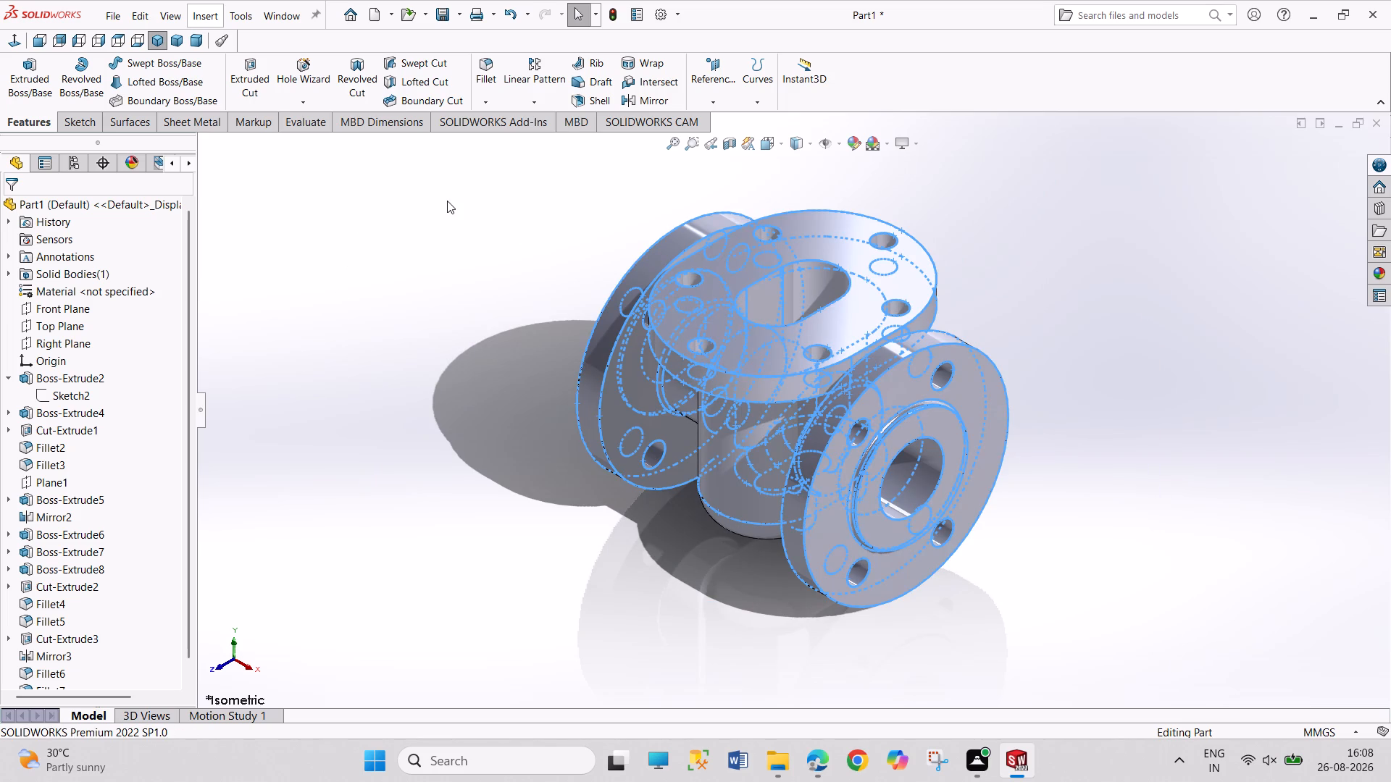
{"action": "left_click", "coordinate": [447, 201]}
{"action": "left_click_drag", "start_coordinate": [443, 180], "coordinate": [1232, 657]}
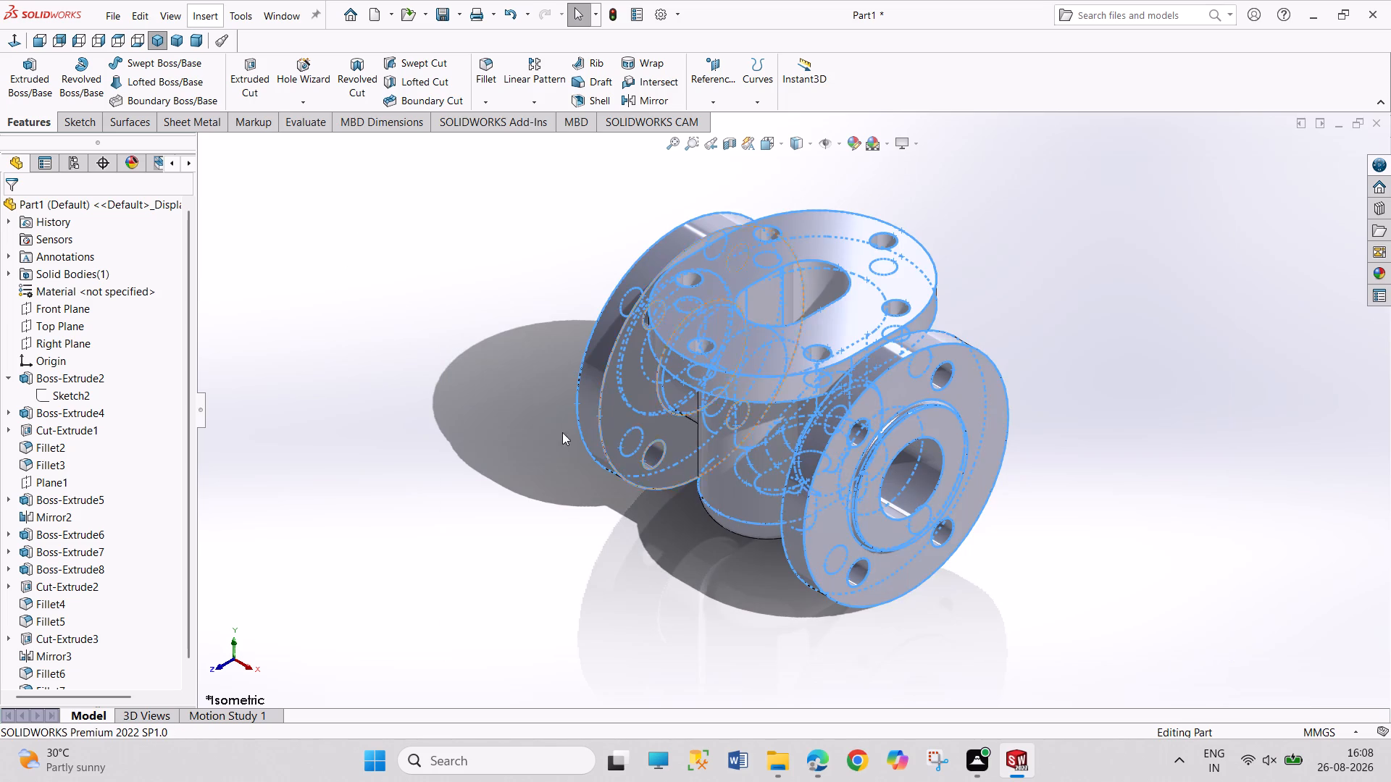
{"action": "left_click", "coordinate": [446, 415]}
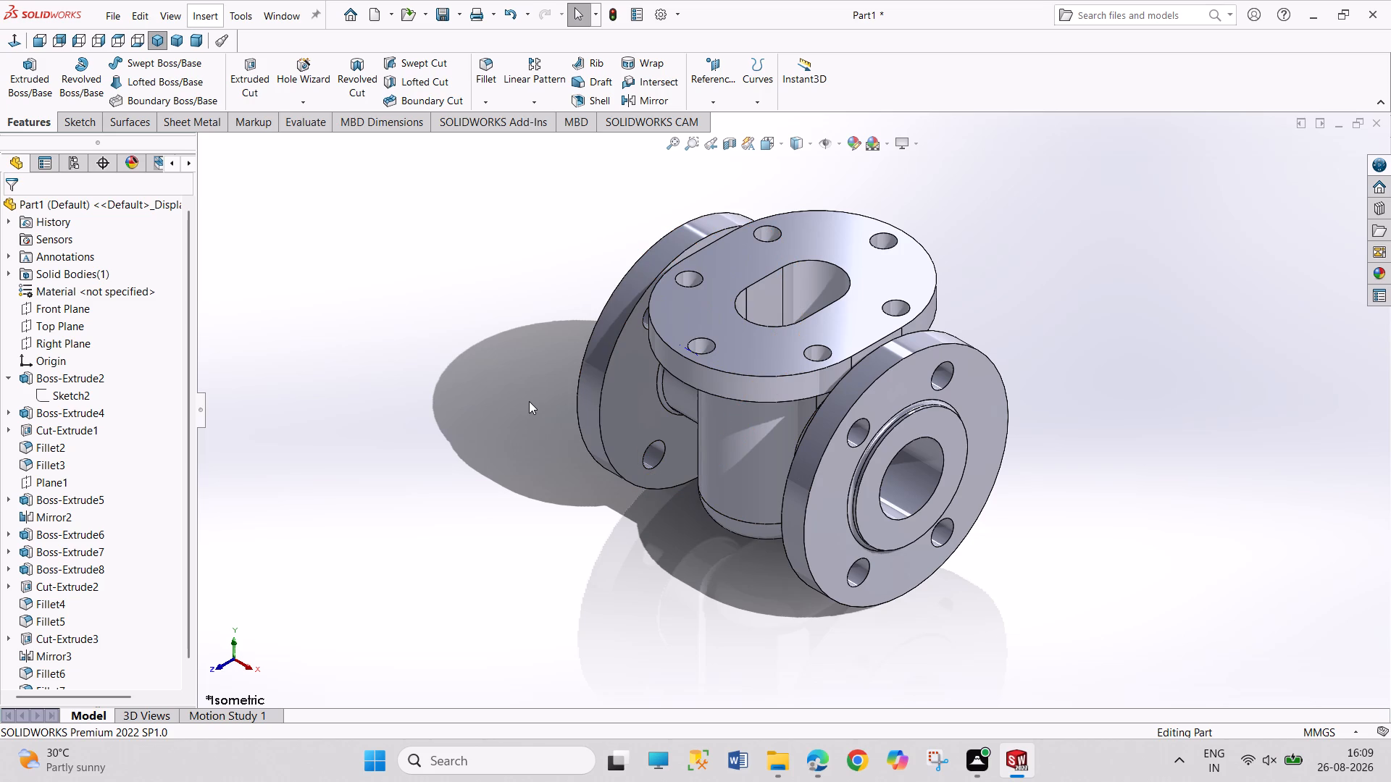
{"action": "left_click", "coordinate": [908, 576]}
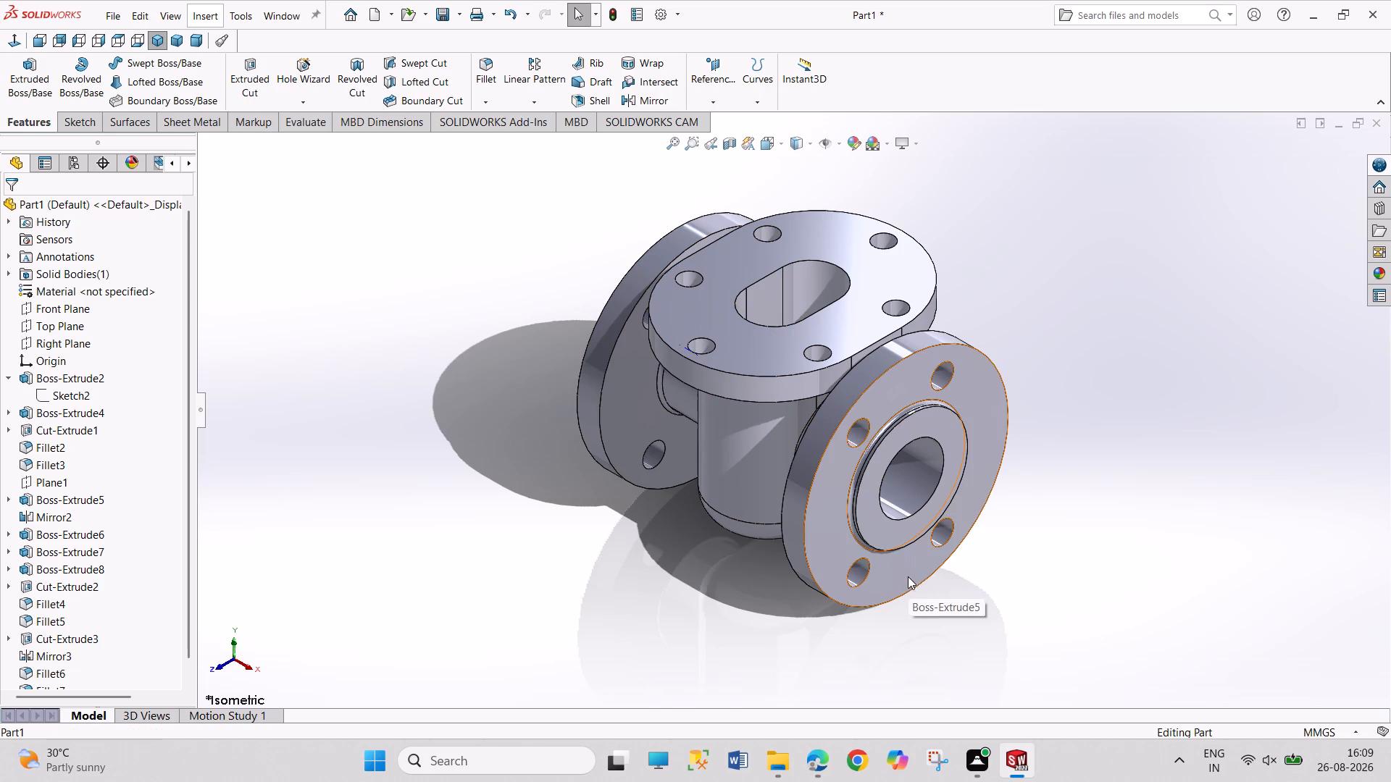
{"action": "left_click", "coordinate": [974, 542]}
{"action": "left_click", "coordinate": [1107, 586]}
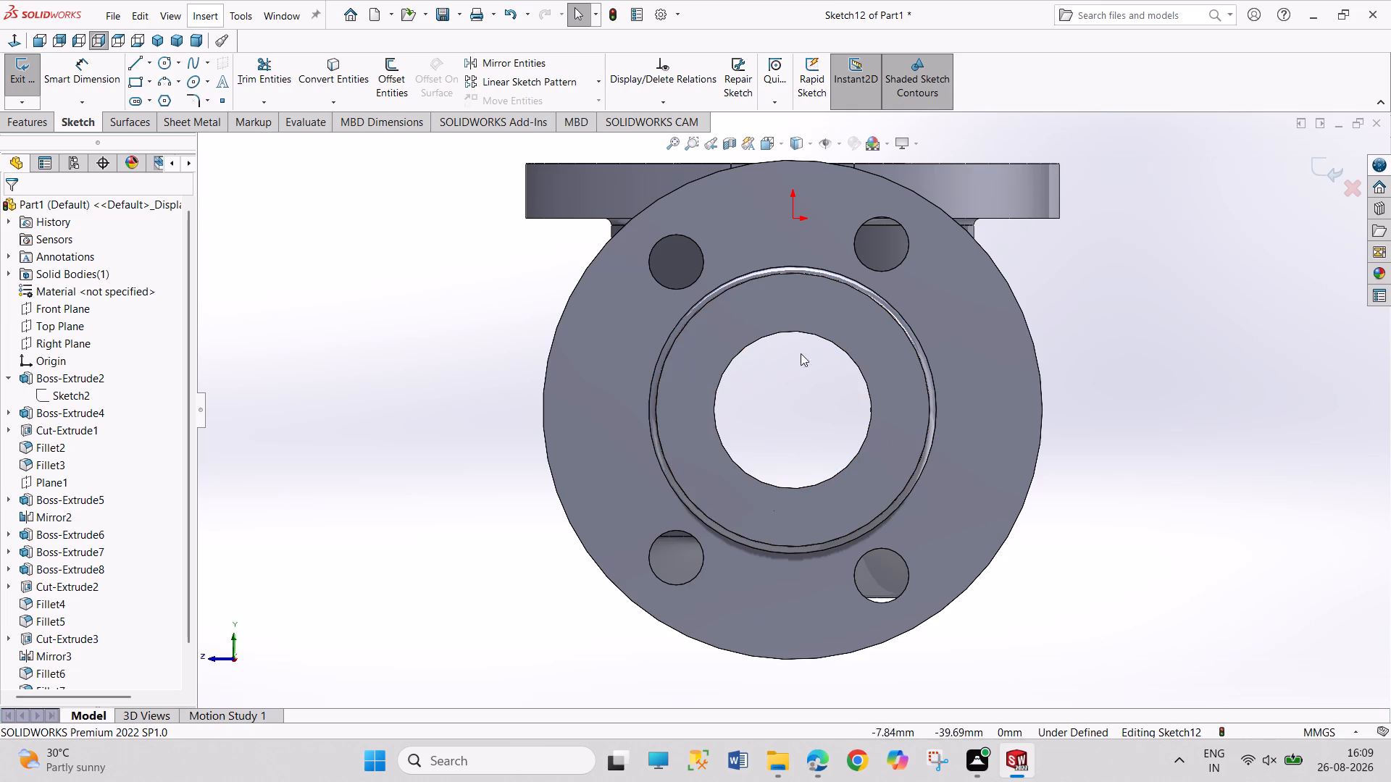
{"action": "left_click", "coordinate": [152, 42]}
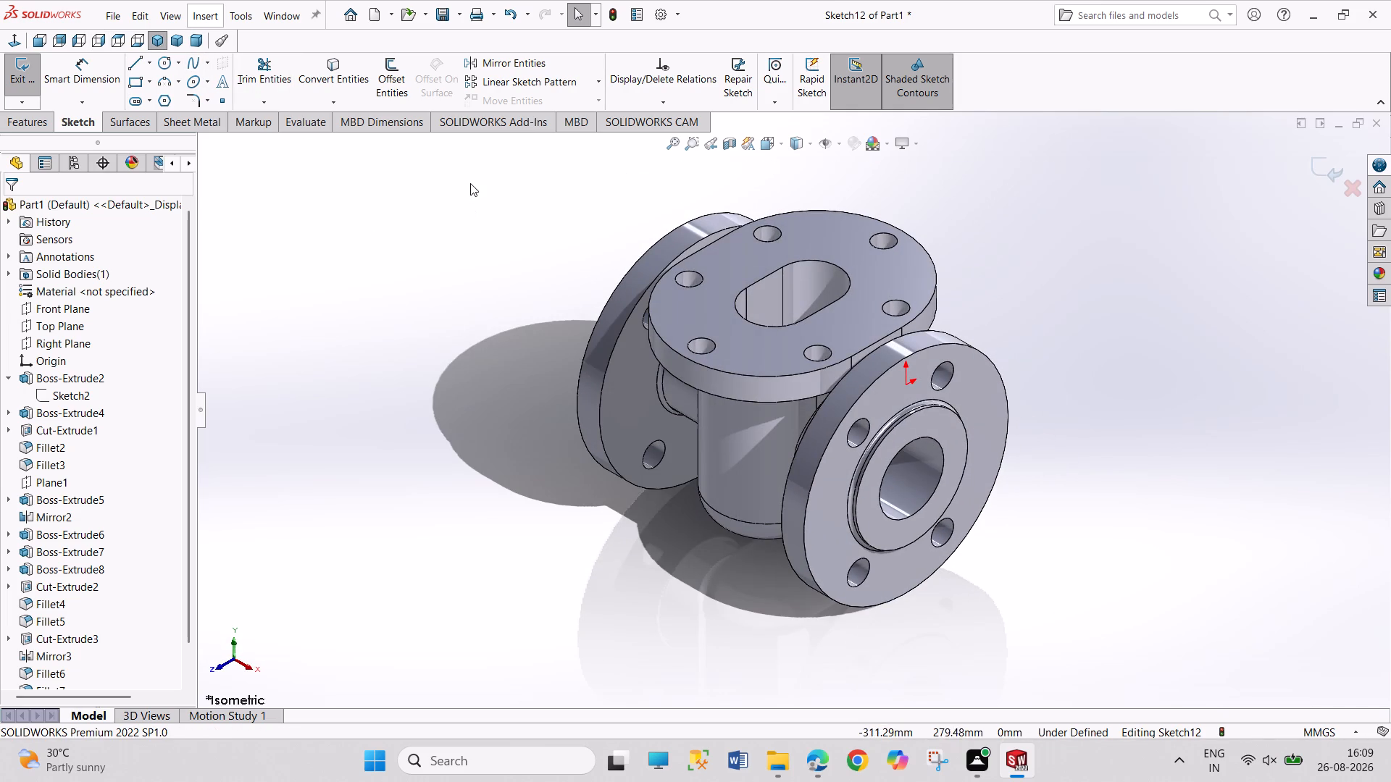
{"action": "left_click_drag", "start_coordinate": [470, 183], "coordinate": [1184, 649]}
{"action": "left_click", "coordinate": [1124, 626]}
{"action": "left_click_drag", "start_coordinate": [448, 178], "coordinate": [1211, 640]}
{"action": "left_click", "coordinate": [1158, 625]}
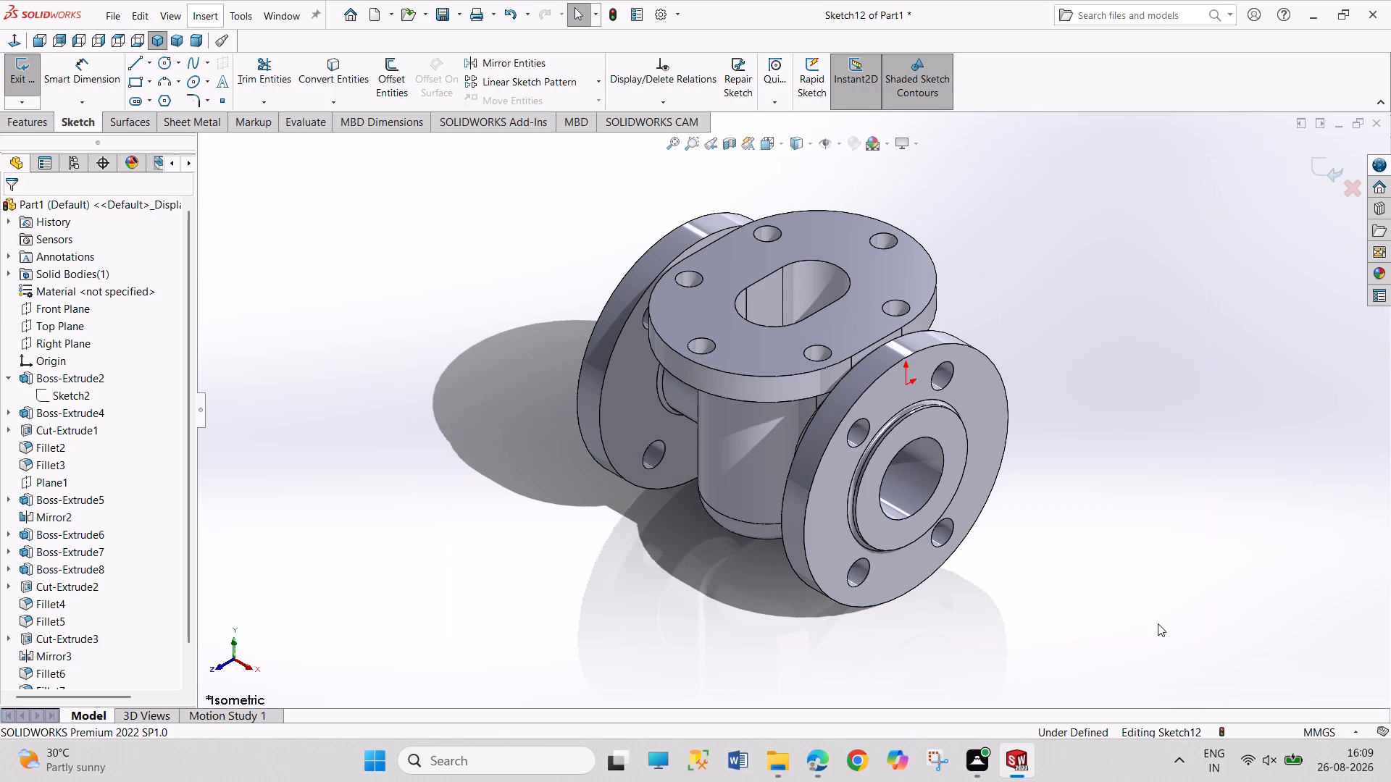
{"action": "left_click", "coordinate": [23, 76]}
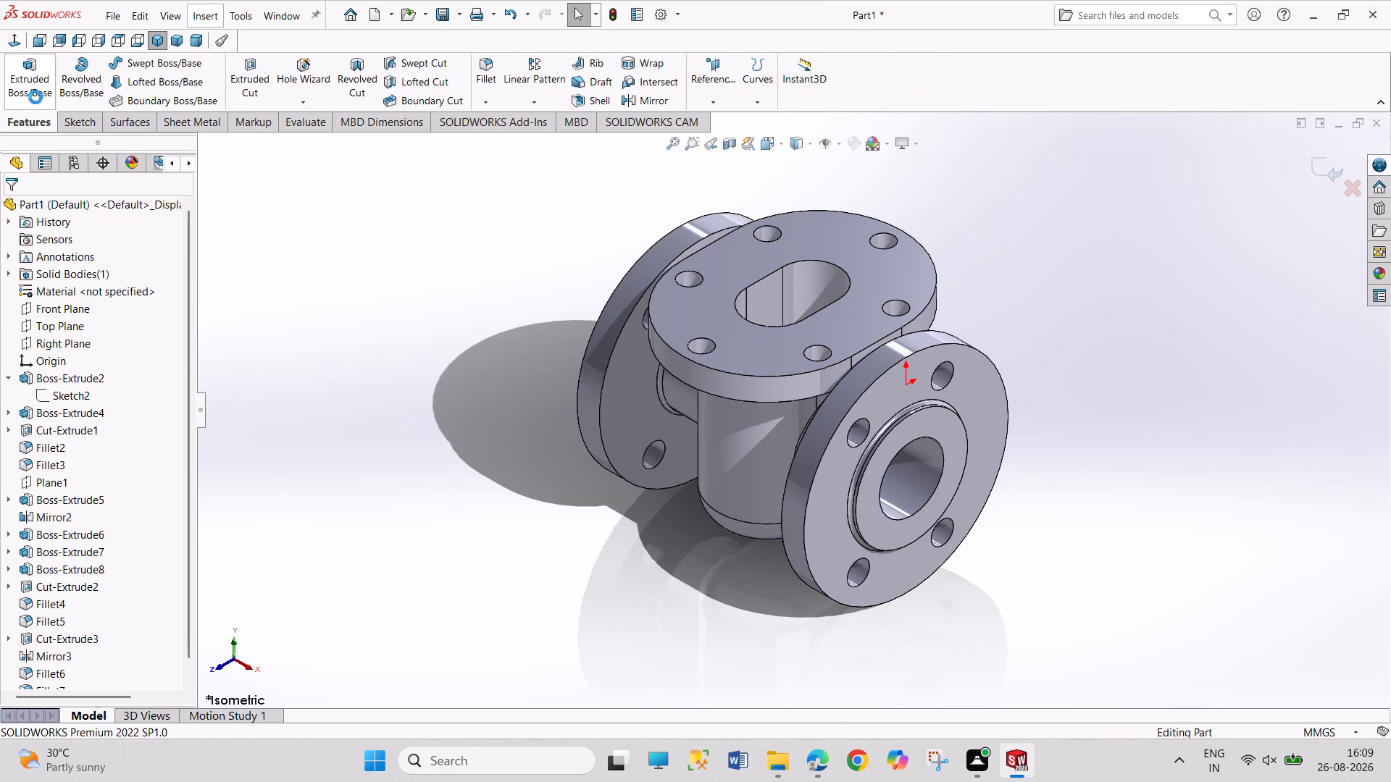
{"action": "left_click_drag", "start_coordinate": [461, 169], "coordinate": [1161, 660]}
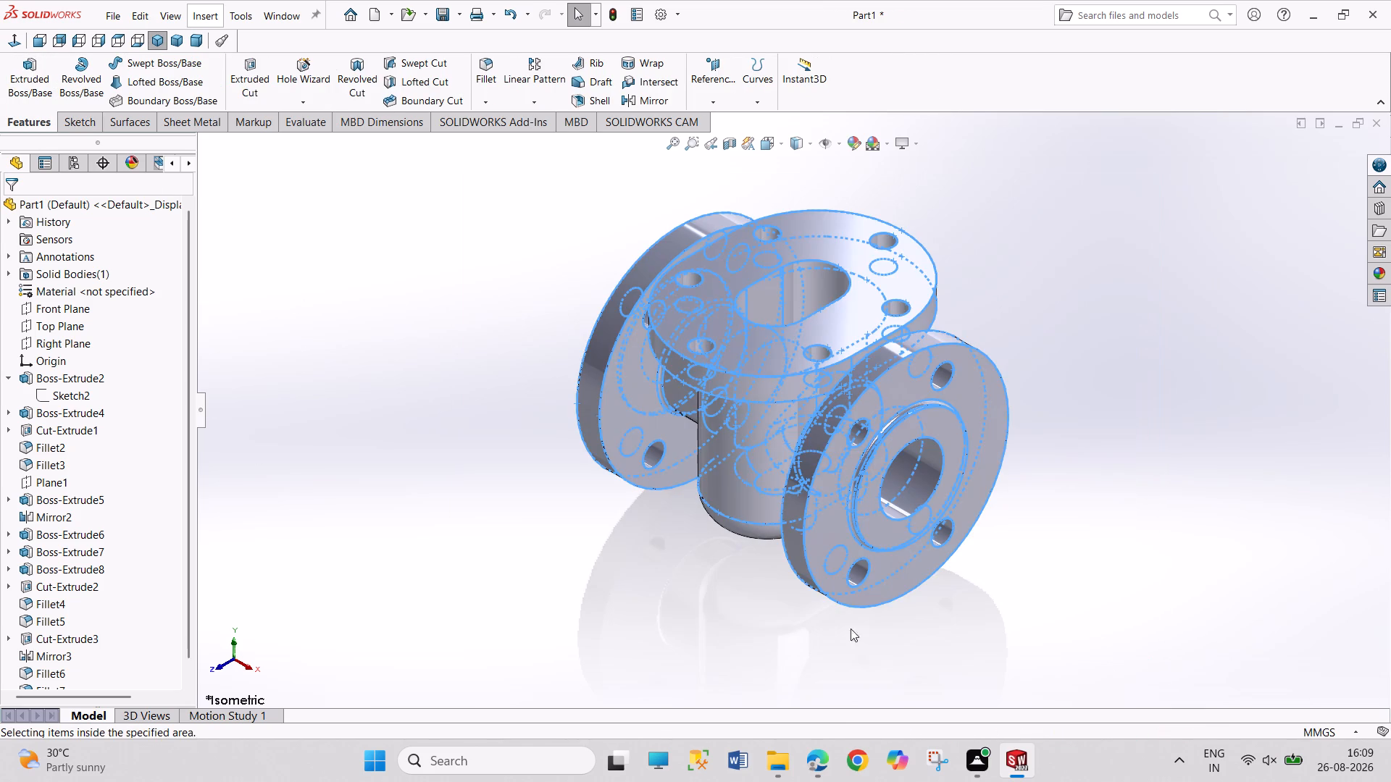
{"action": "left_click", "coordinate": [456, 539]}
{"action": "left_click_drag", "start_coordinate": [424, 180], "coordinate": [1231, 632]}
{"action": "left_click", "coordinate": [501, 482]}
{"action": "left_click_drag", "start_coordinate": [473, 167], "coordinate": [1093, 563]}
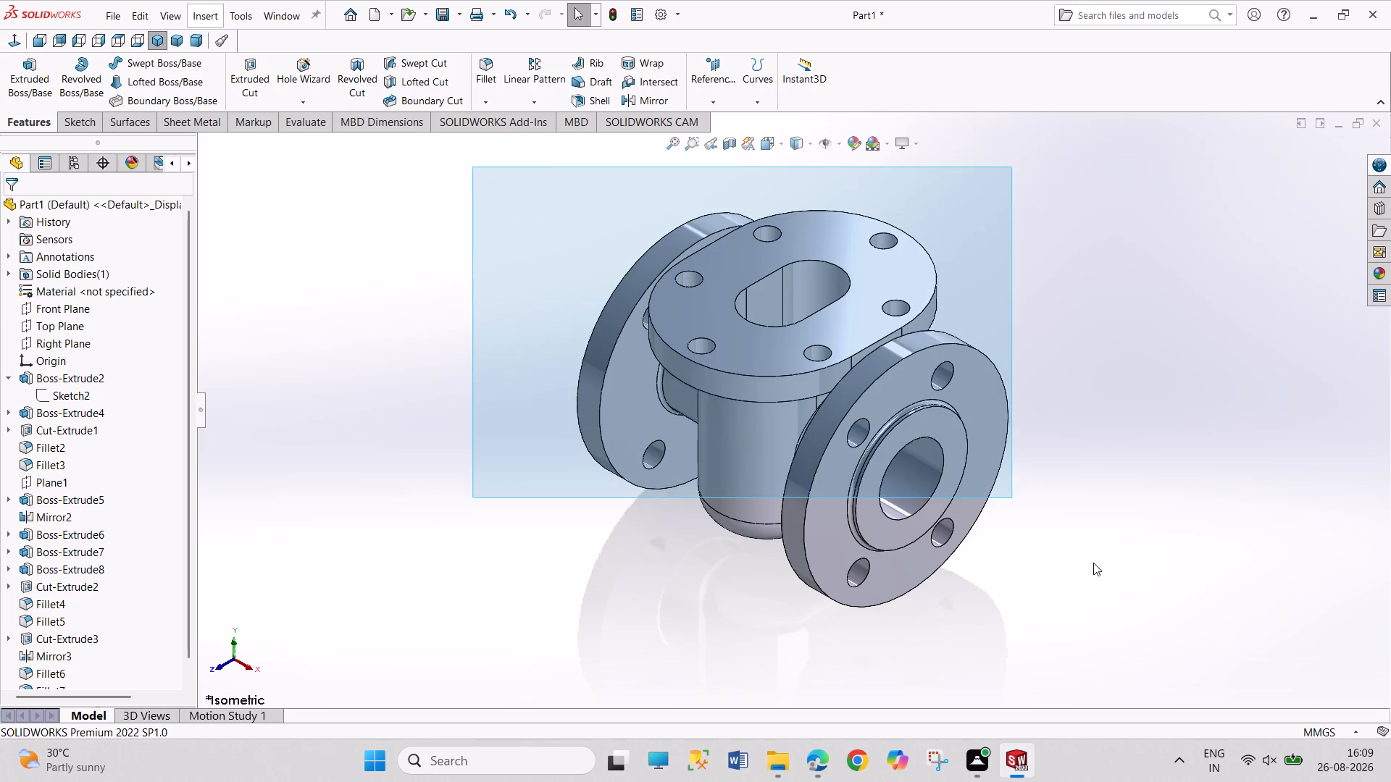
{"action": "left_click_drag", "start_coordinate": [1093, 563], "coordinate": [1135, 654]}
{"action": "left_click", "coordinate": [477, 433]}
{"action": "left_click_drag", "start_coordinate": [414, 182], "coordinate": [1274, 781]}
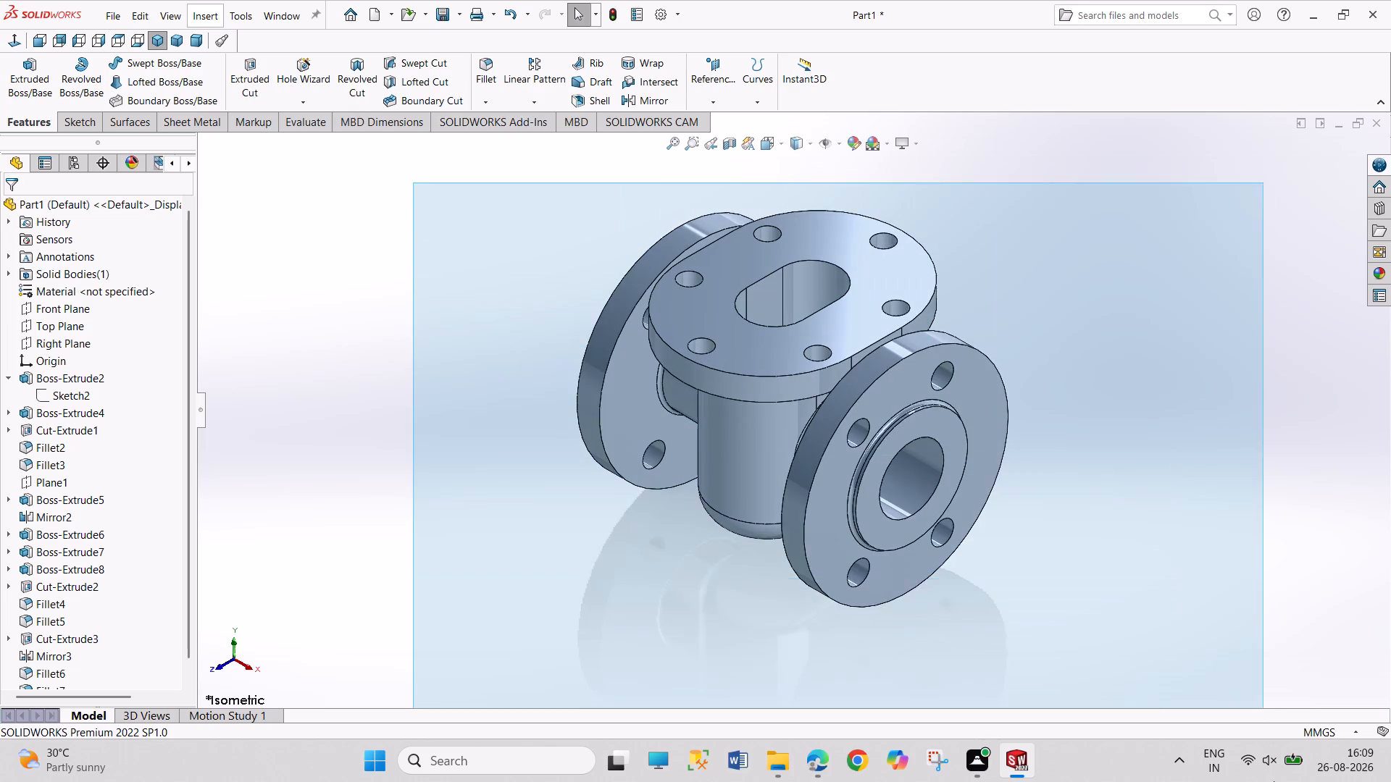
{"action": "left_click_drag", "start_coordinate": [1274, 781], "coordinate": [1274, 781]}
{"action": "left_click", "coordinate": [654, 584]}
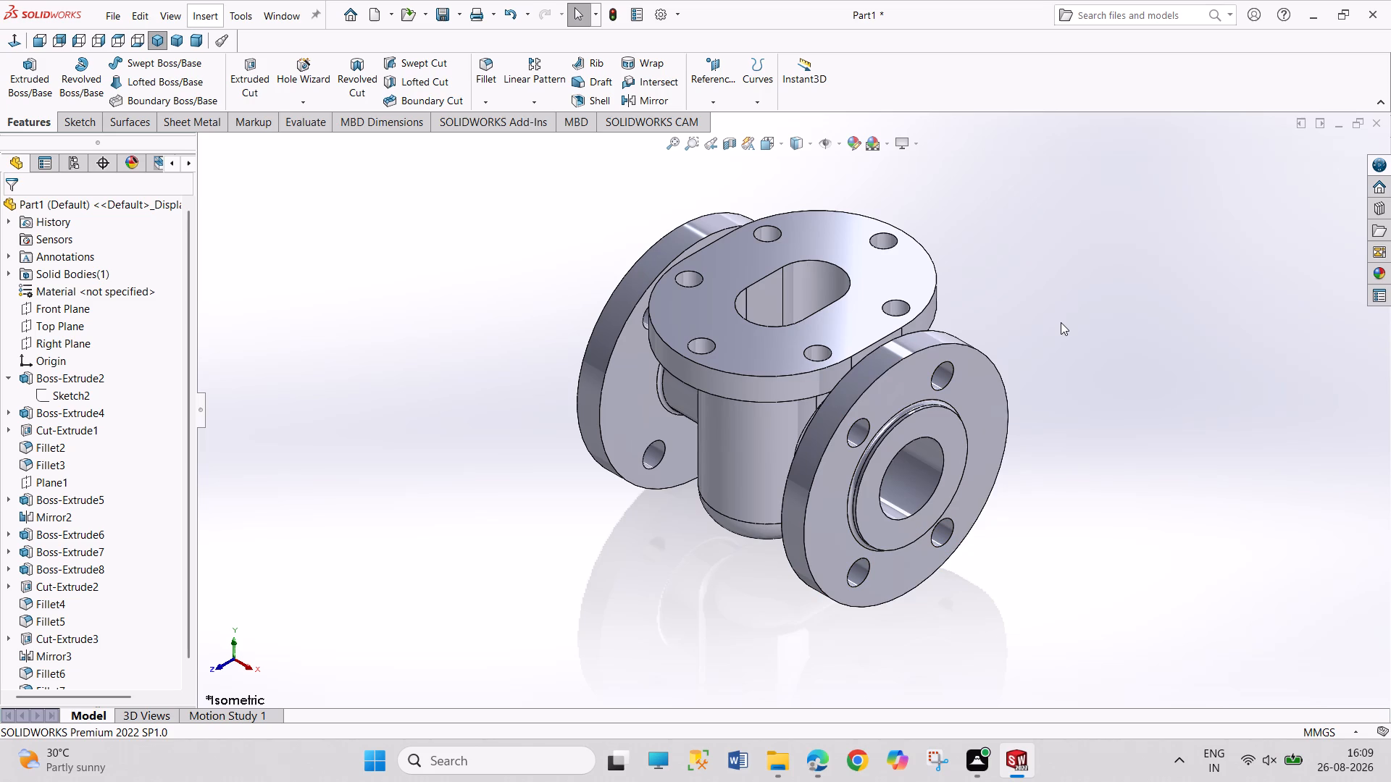
Inspect the rounded bottom, the filleted side-pipe joints and both side flanges from below and around, ending in the isometric view.
{"action": "middle_click_drag", "start_coordinate": [746, 623], "coordinate": [811, 568]}
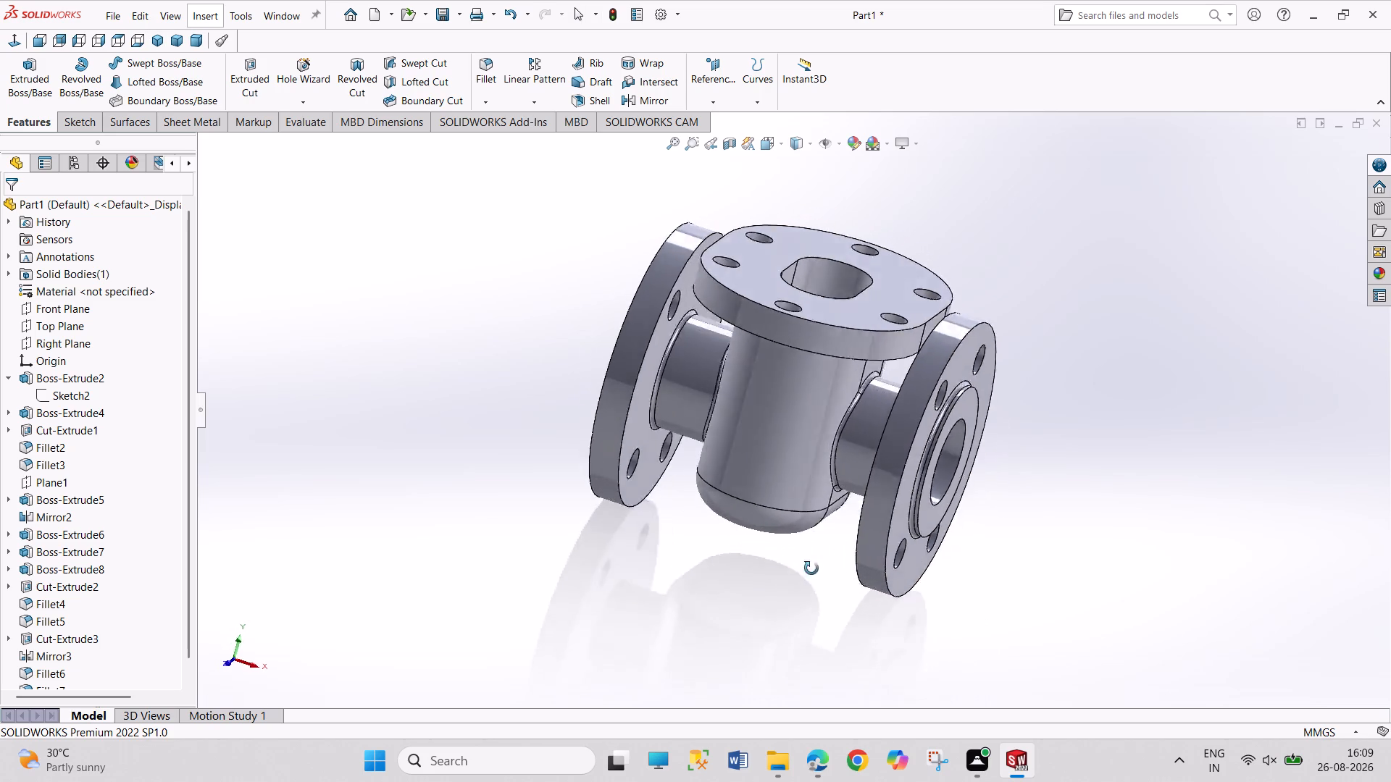
{"action": "middle_click_drag", "start_coordinate": [811, 568], "coordinate": [857, 576]}
{"action": "scroll", "coordinate": [860, 563], "scroll_direction": "down", "scroll_amount": 4}
{"action": "middle_click_drag", "start_coordinate": [1006, 611], "coordinate": [993, 610]}
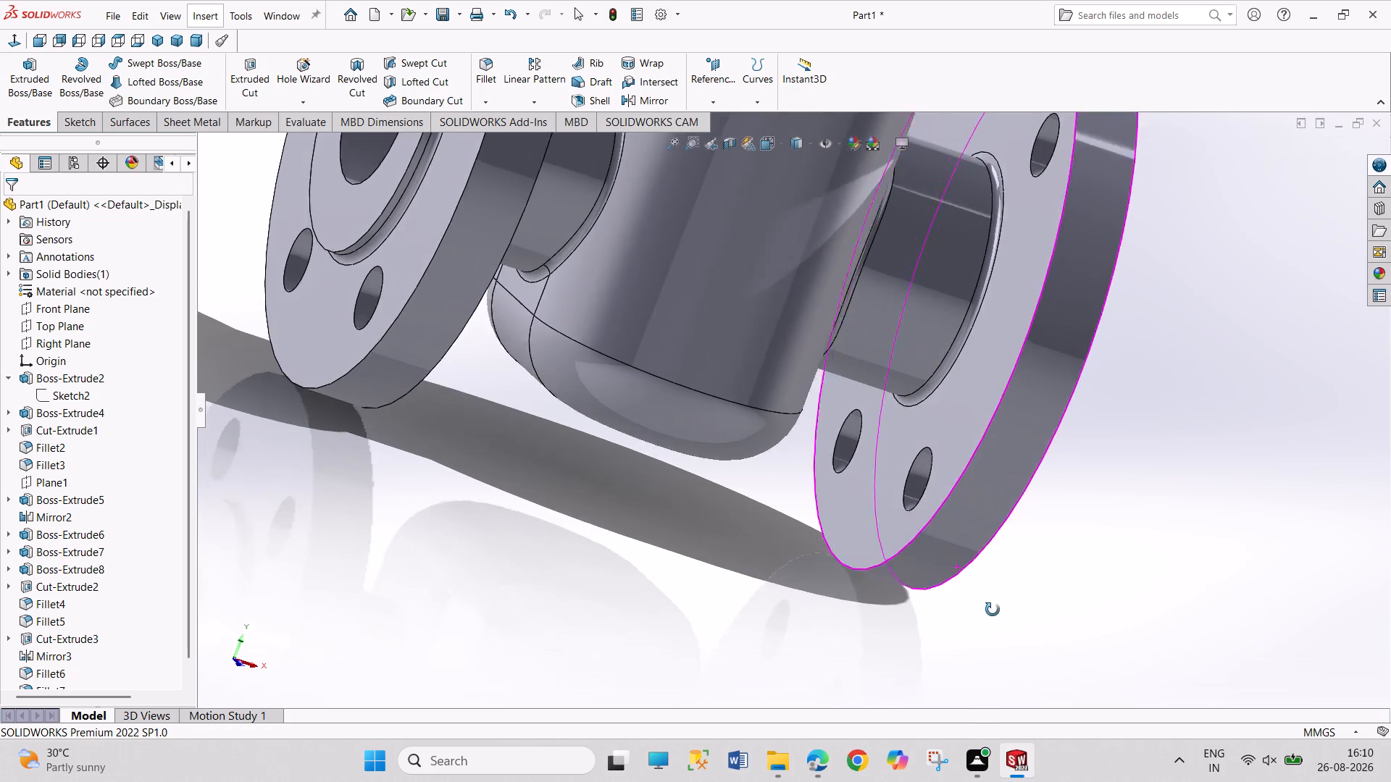
{"action": "middle_click_drag", "start_coordinate": [993, 610], "coordinate": [958, 593]}
{"action": "middle_click_drag", "start_coordinate": [812, 594], "coordinate": [795, 536]}
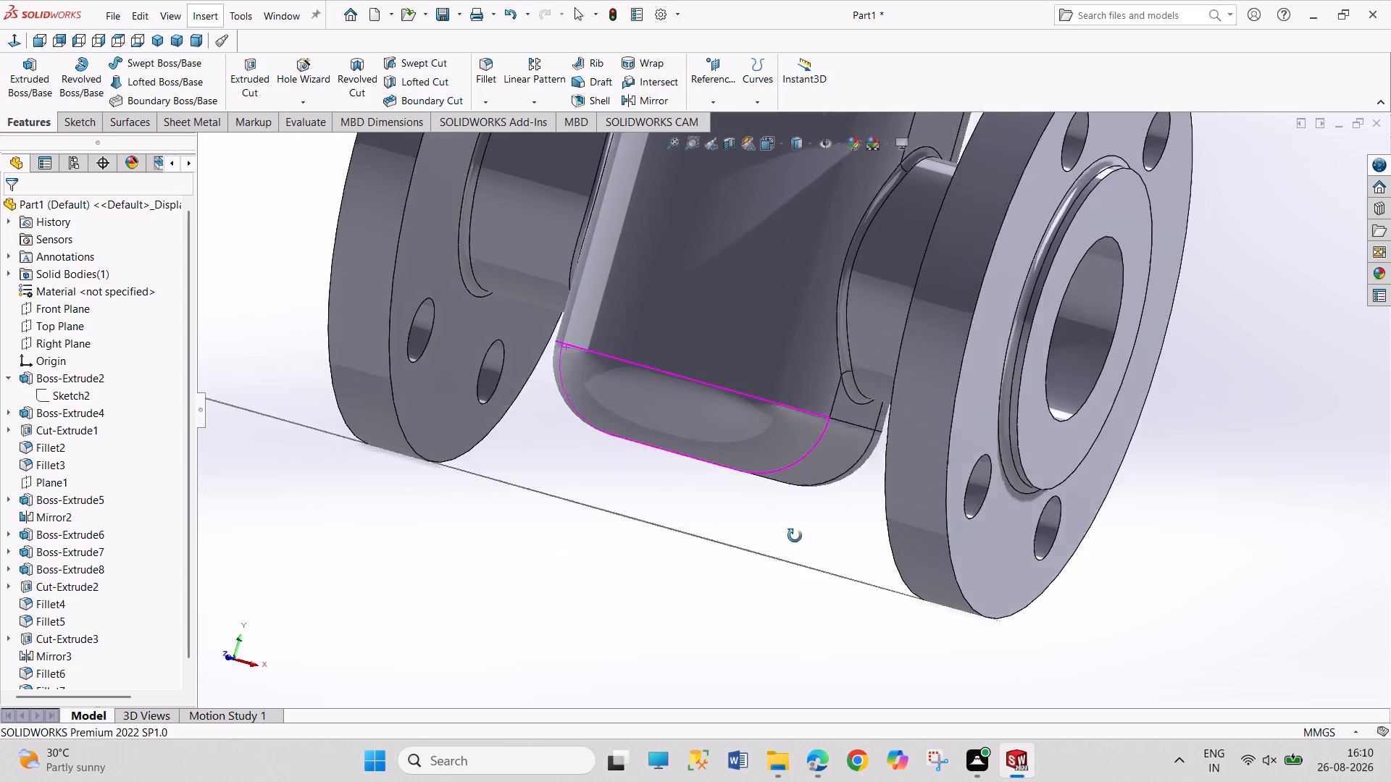
{"action": "middle_click_drag", "start_coordinate": [795, 536], "coordinate": [791, 505]}
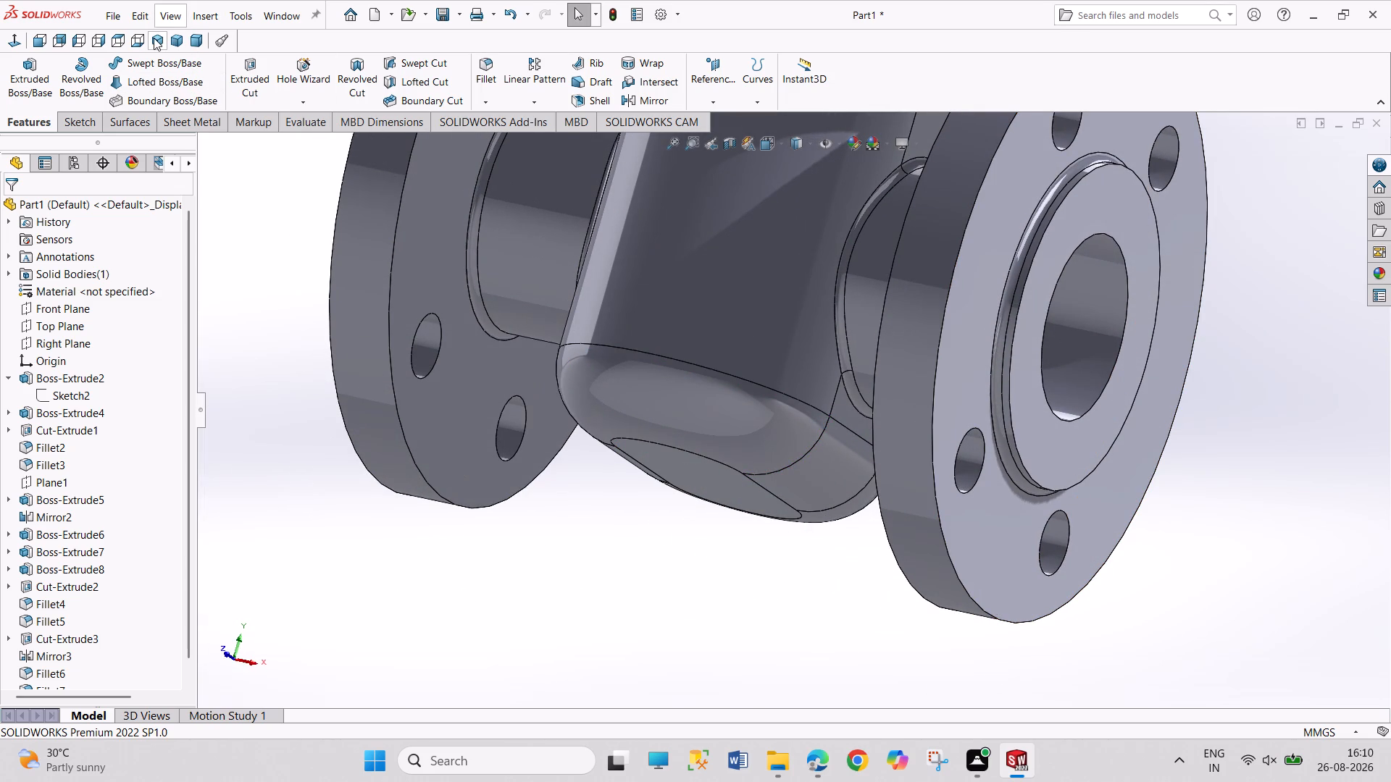
{"action": "left_click", "coordinate": [154, 38]}
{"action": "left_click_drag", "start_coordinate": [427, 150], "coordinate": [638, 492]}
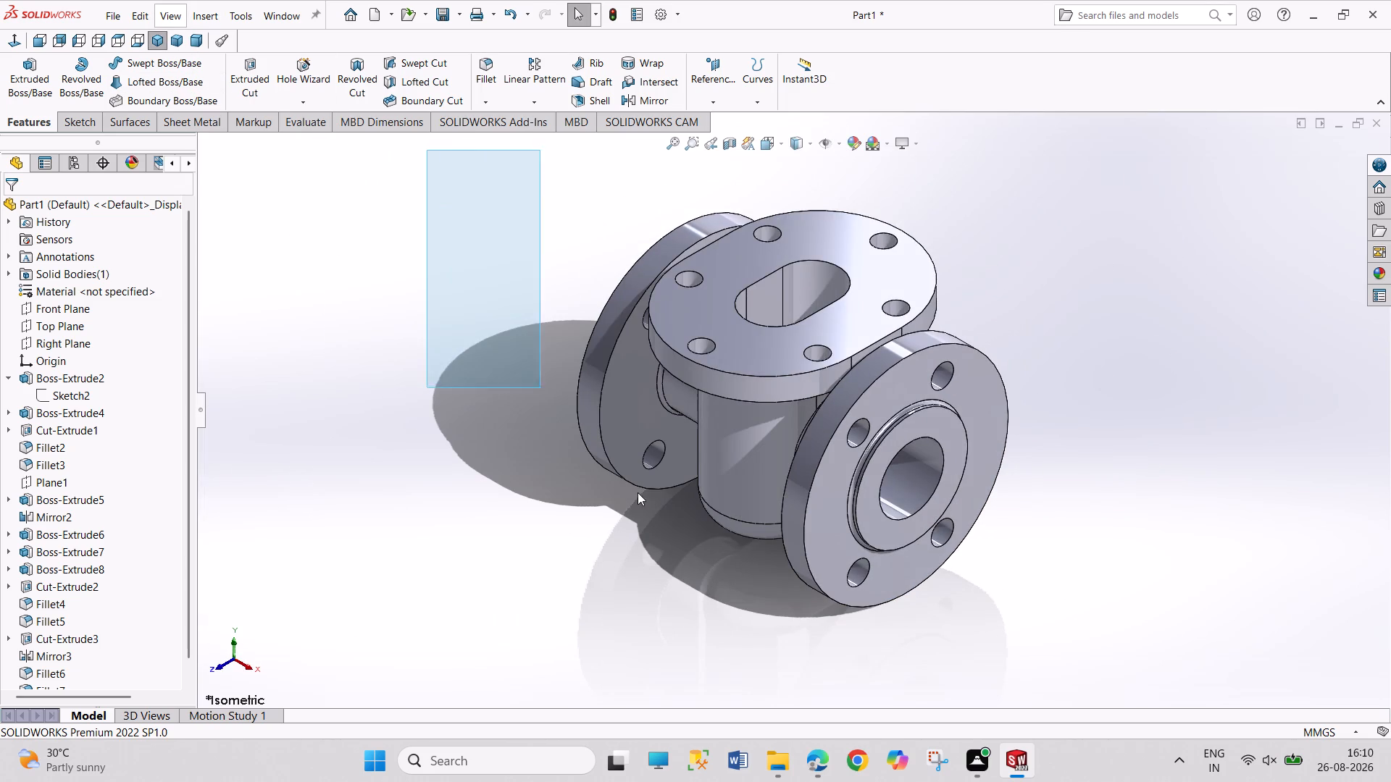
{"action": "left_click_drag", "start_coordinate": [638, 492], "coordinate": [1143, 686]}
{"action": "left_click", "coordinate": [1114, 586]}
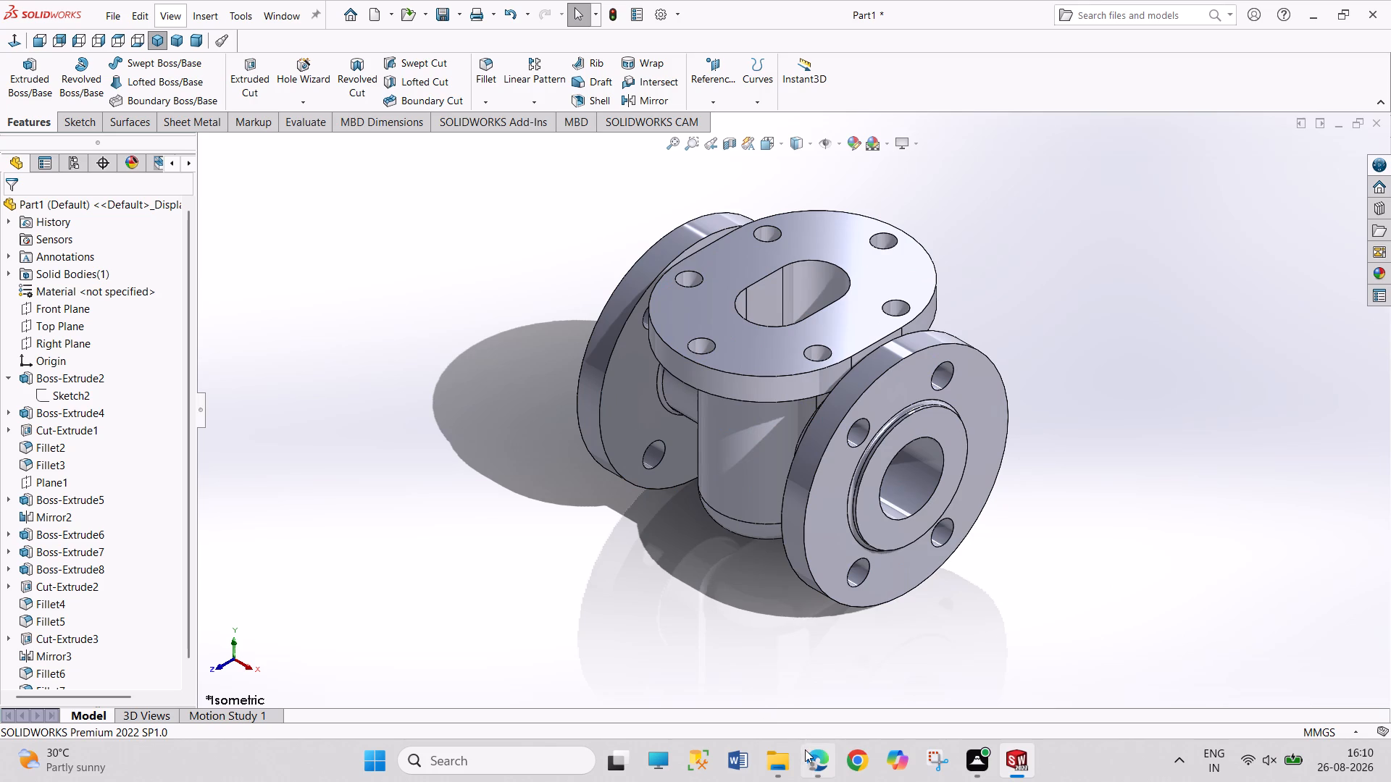
Switch to the PDF practice drawing in Edge and review its front, section A-A, section B-B and isometric views and title block.
{"action": "left_click", "coordinate": [800, 687]}
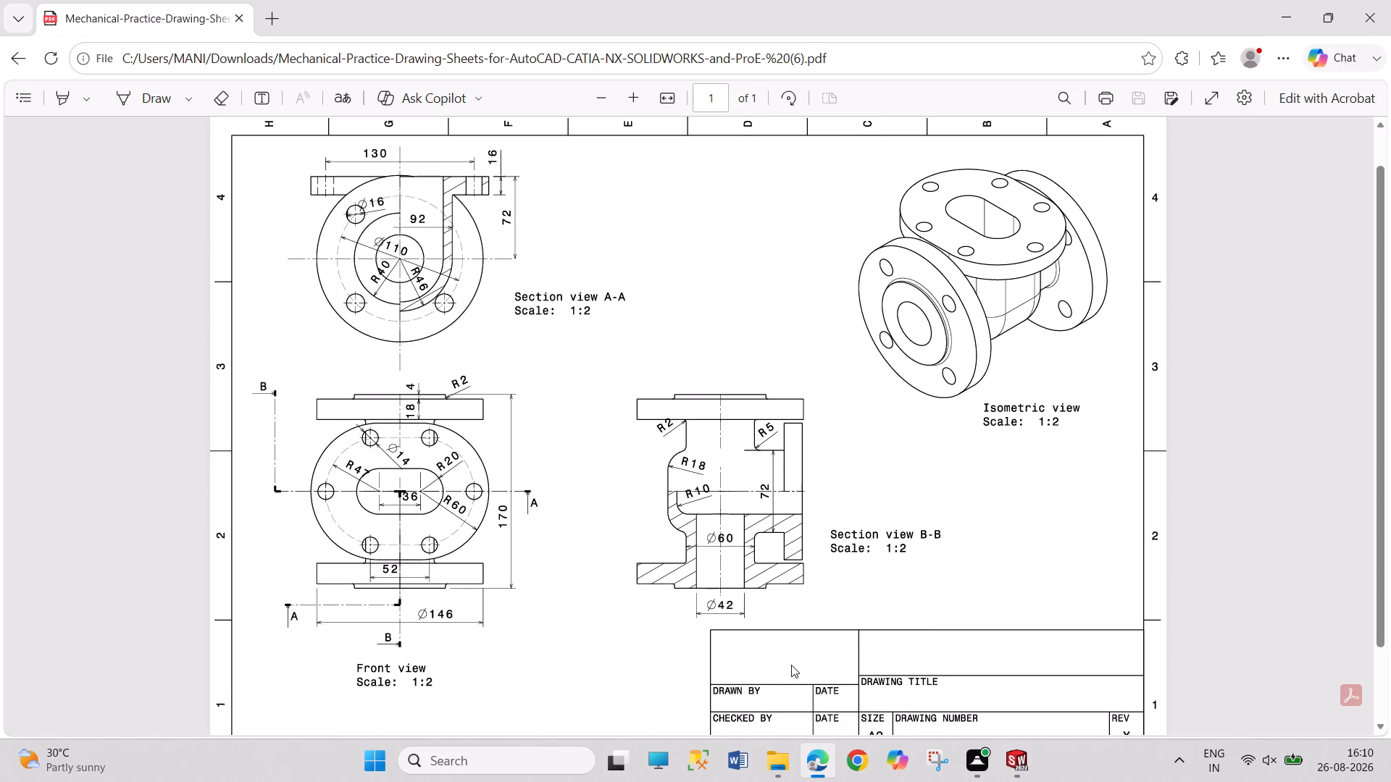
{"action": "scroll", "coordinate": [780, 640], "scroll_direction": "down", "scroll_amount": 4}
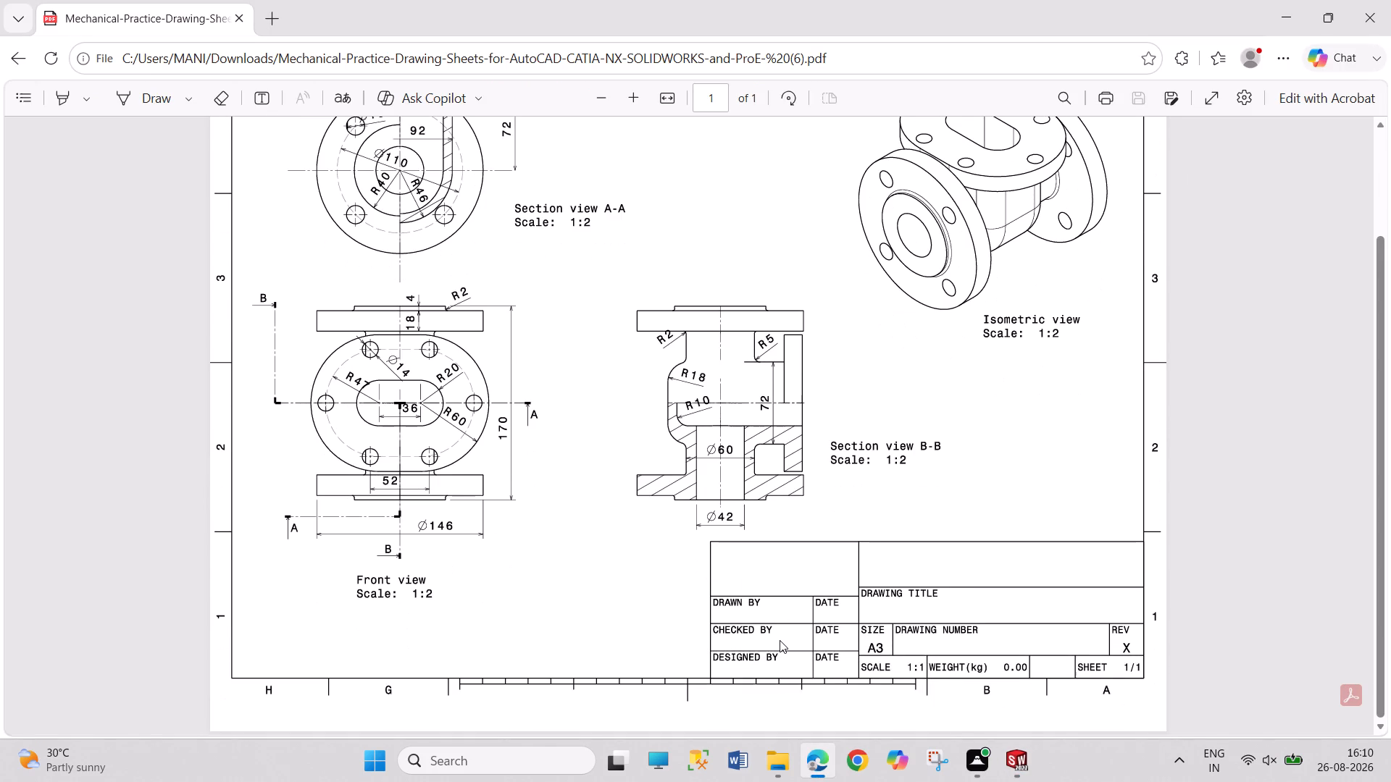
{"action": "scroll", "coordinate": [780, 640], "scroll_direction": "up", "scroll_amount": 2}
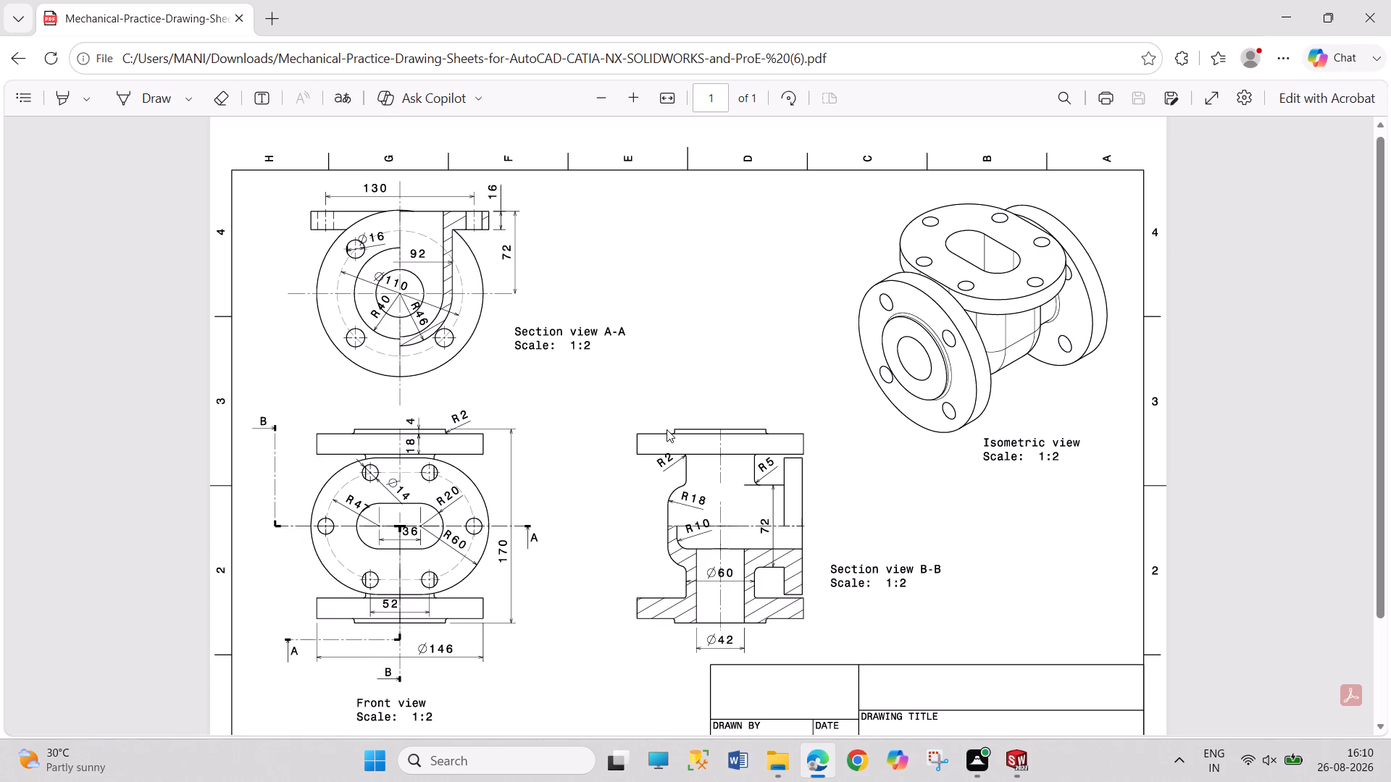
{"action": "scroll", "coordinate": [667, 421], "scroll_direction": "down", "scroll_amount": 1}
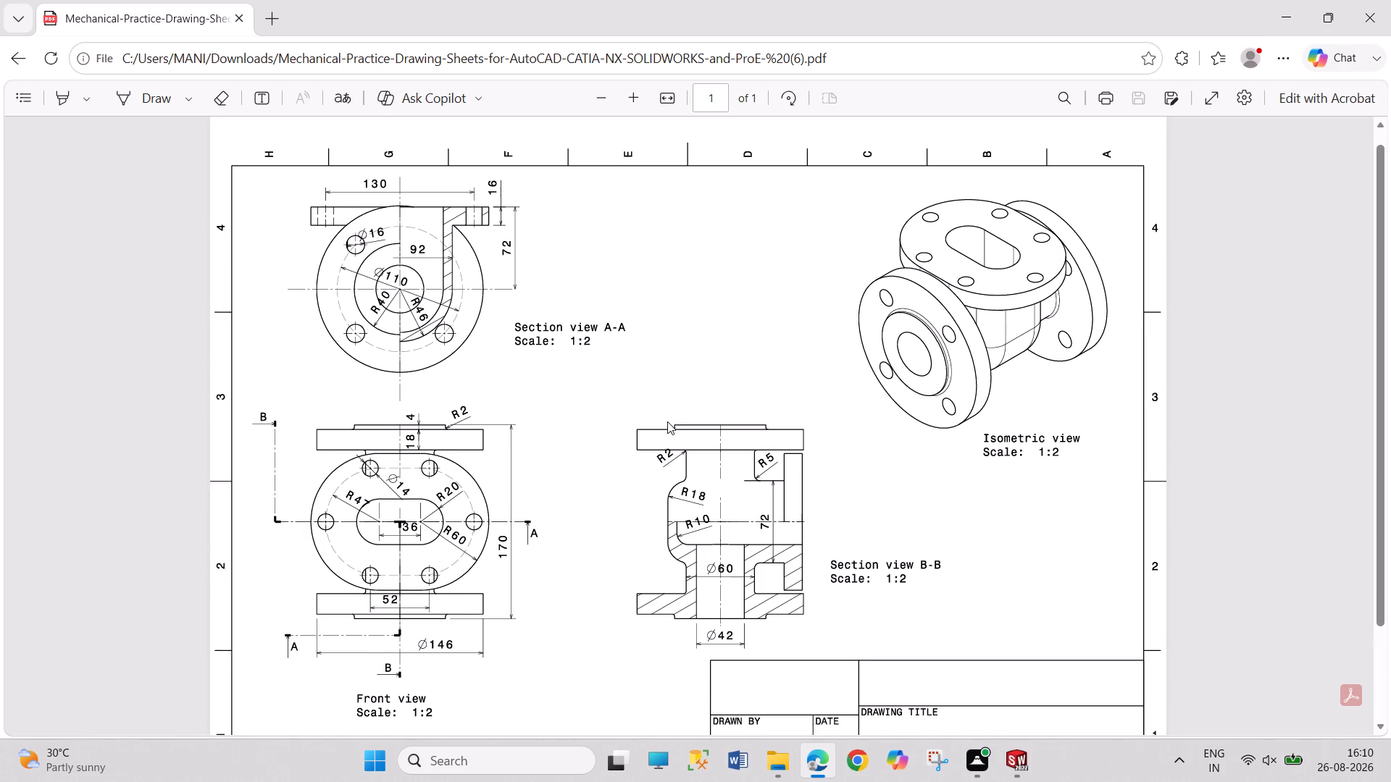
{"action": "scroll", "coordinate": [667, 421], "scroll_direction": "down", "scroll_amount": 1}
{"action": "scroll", "coordinate": [667, 421], "scroll_direction": "up", "scroll_amount": 3}
{"action": "scroll", "coordinate": [667, 421], "scroll_direction": "down", "scroll_amount": 5}
{"action": "scroll", "coordinate": [667, 421], "scroll_direction": "up", "scroll_amount": 3}
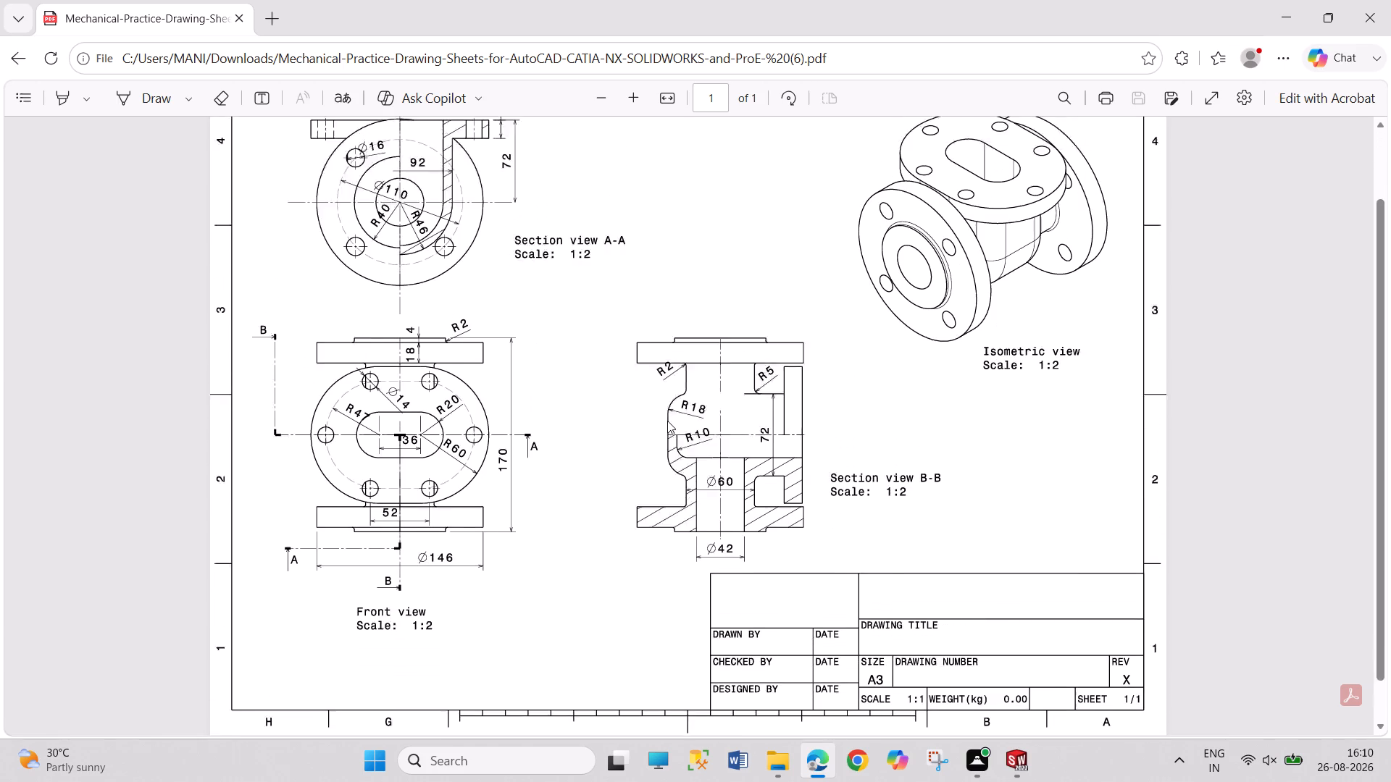
{"action": "scroll", "coordinate": [667, 421], "scroll_direction": "up", "scroll_amount": 2}
{"action": "scroll", "coordinate": [667, 421], "scroll_direction": "down", "scroll_amount": 4}
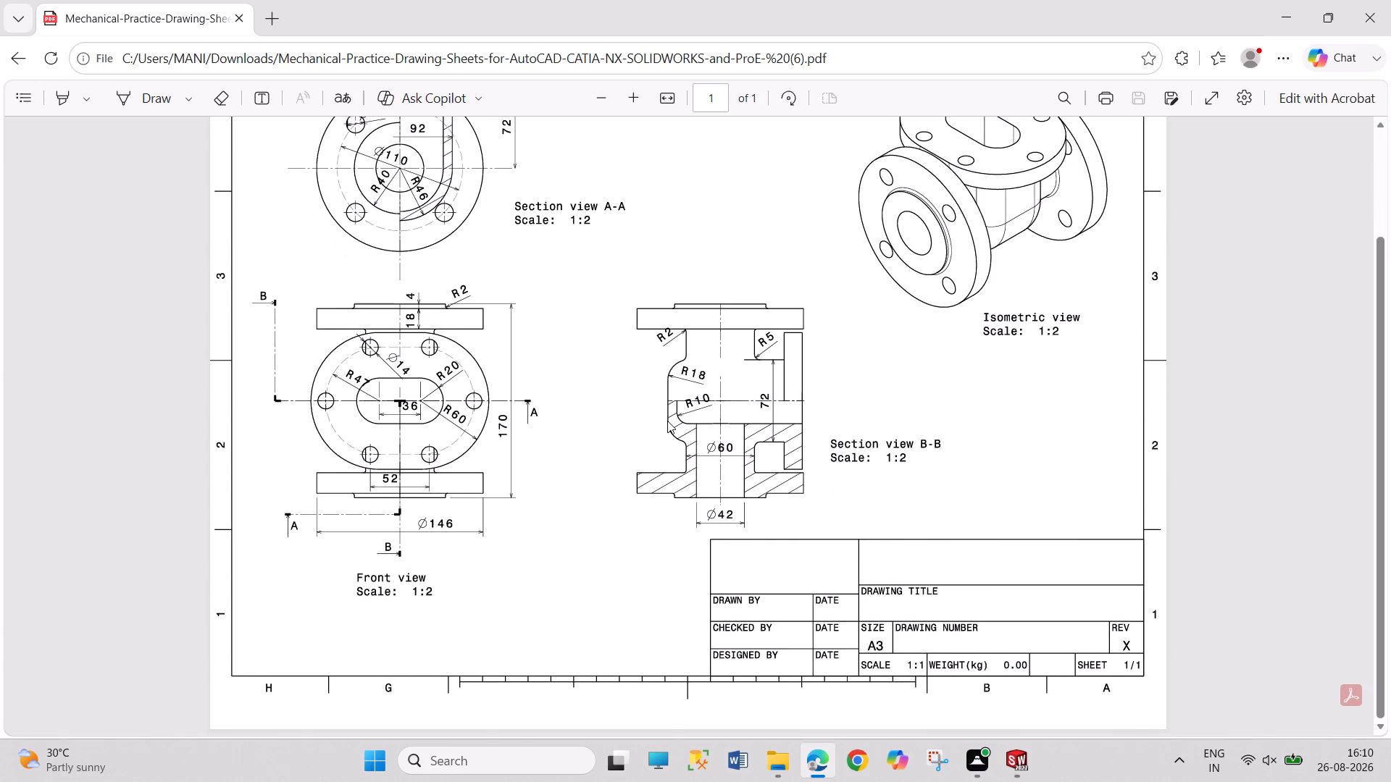
{"action": "scroll", "coordinate": [667, 421], "scroll_direction": "up", "scroll_amount": 3}
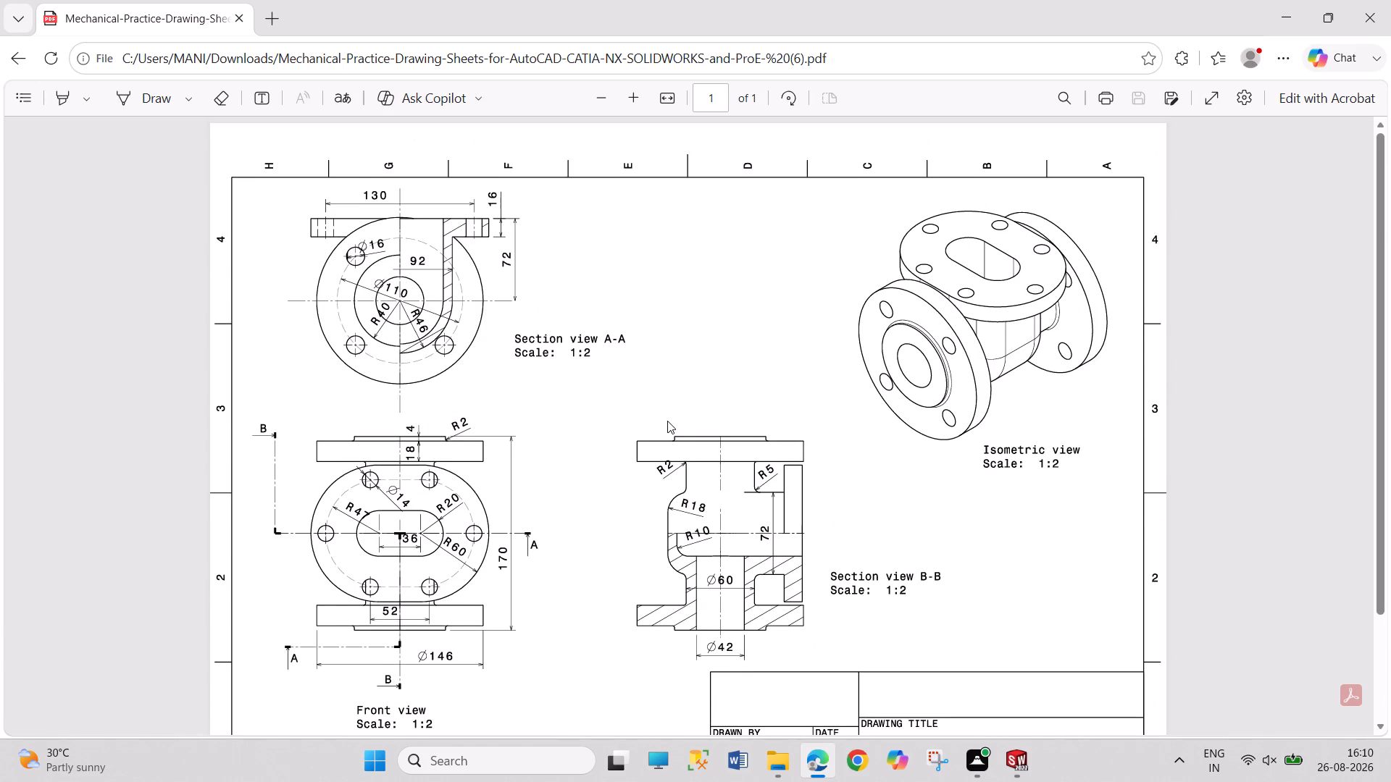
{"action": "scroll", "coordinate": [667, 421], "scroll_direction": "down", "scroll_amount": 3}
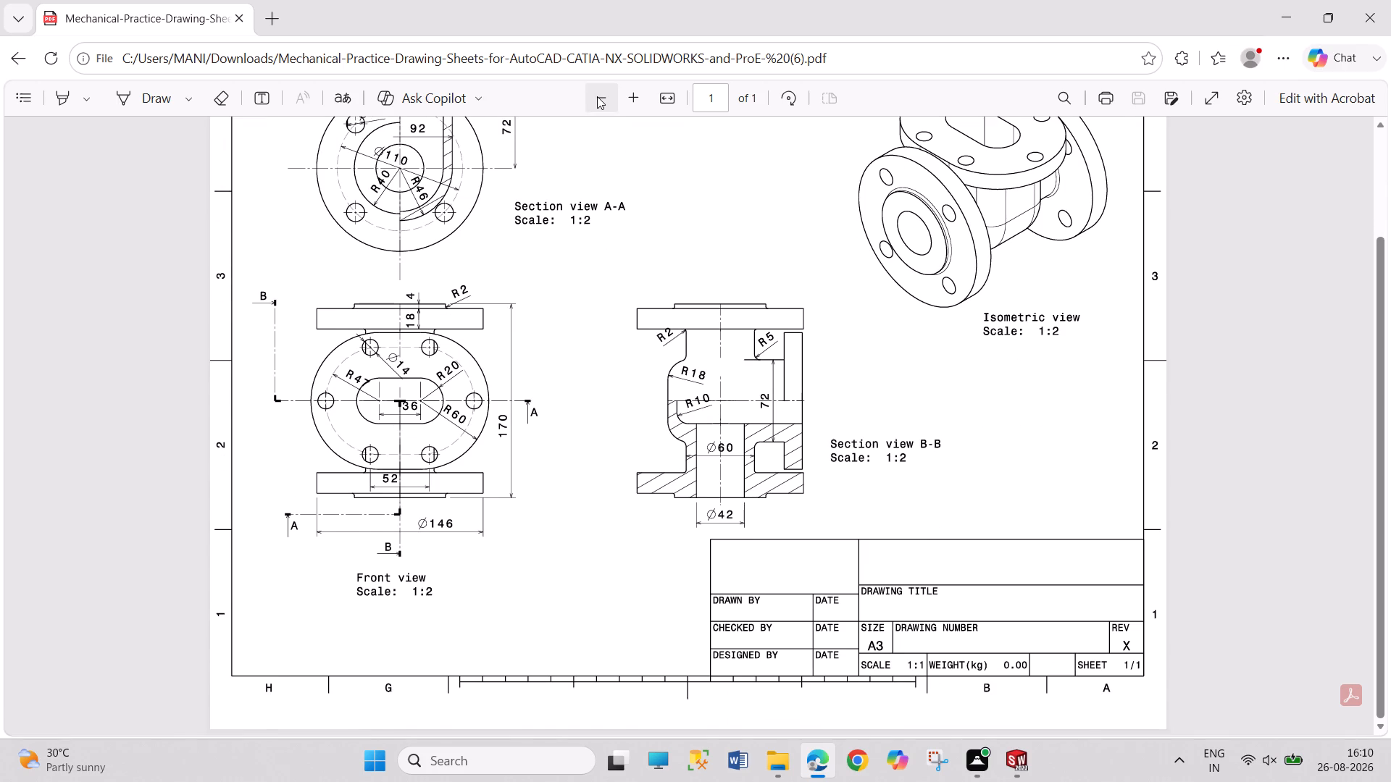
{"action": "double_click", "coordinate": [598, 96]}
{"action": "left_click", "coordinate": [632, 98]}
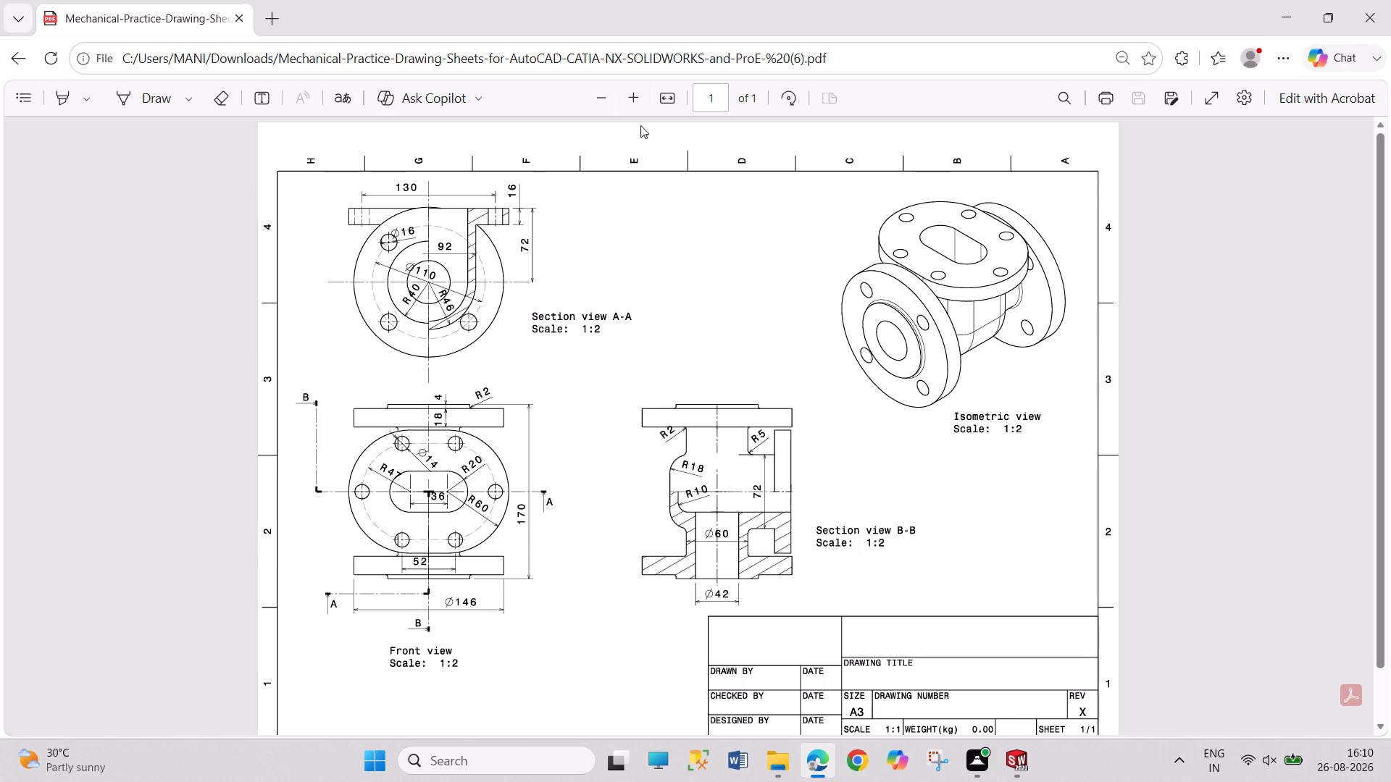
{"action": "triple_click", "coordinate": [603, 99]}
{"action": "left_click", "coordinate": [631, 93]}
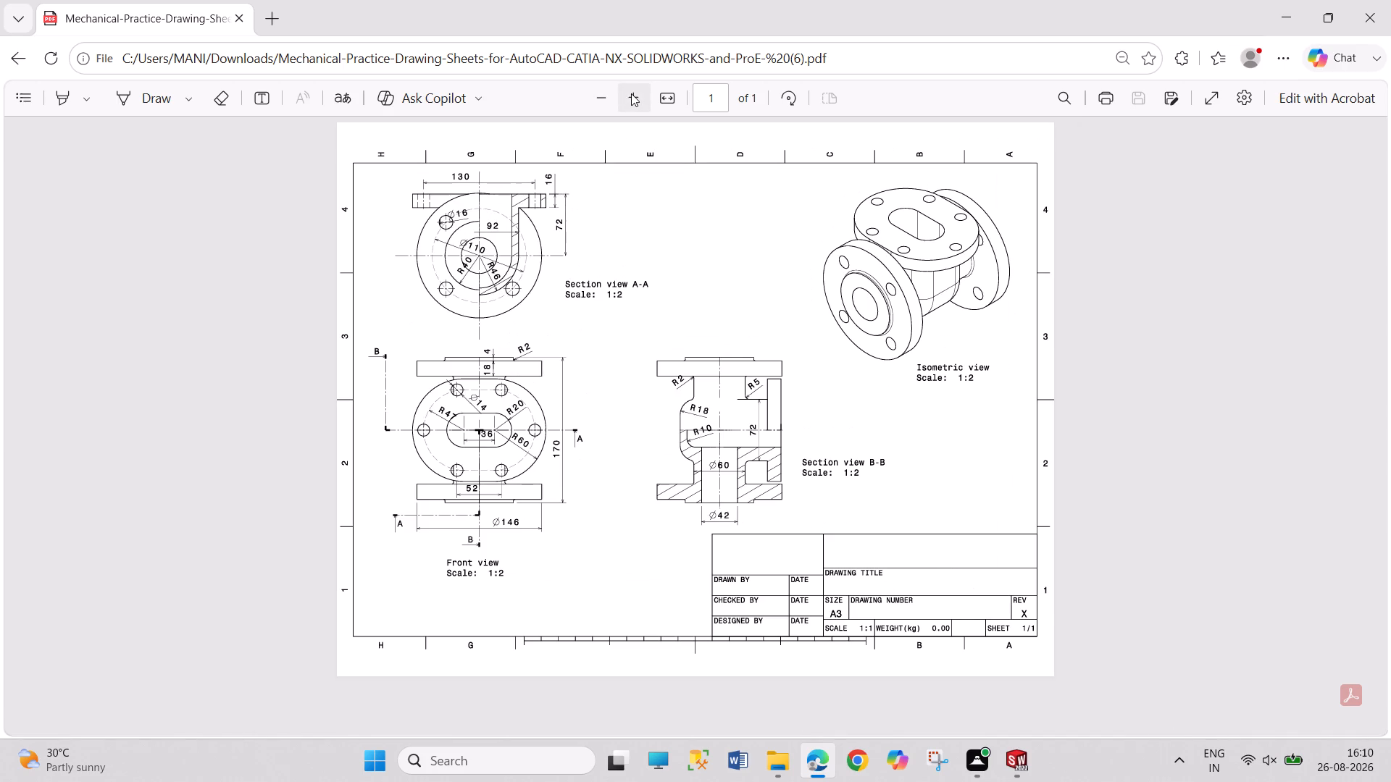
{"action": "left_click", "coordinate": [631, 98]}
{"action": "scroll", "coordinate": [638, 119], "scroll_direction": "up", "scroll_amount": 2}
{"action": "scroll", "coordinate": [673, 204], "scroll_direction": "up", "scroll_amount": 1}
{"action": "left_click", "coordinate": [626, 107]}
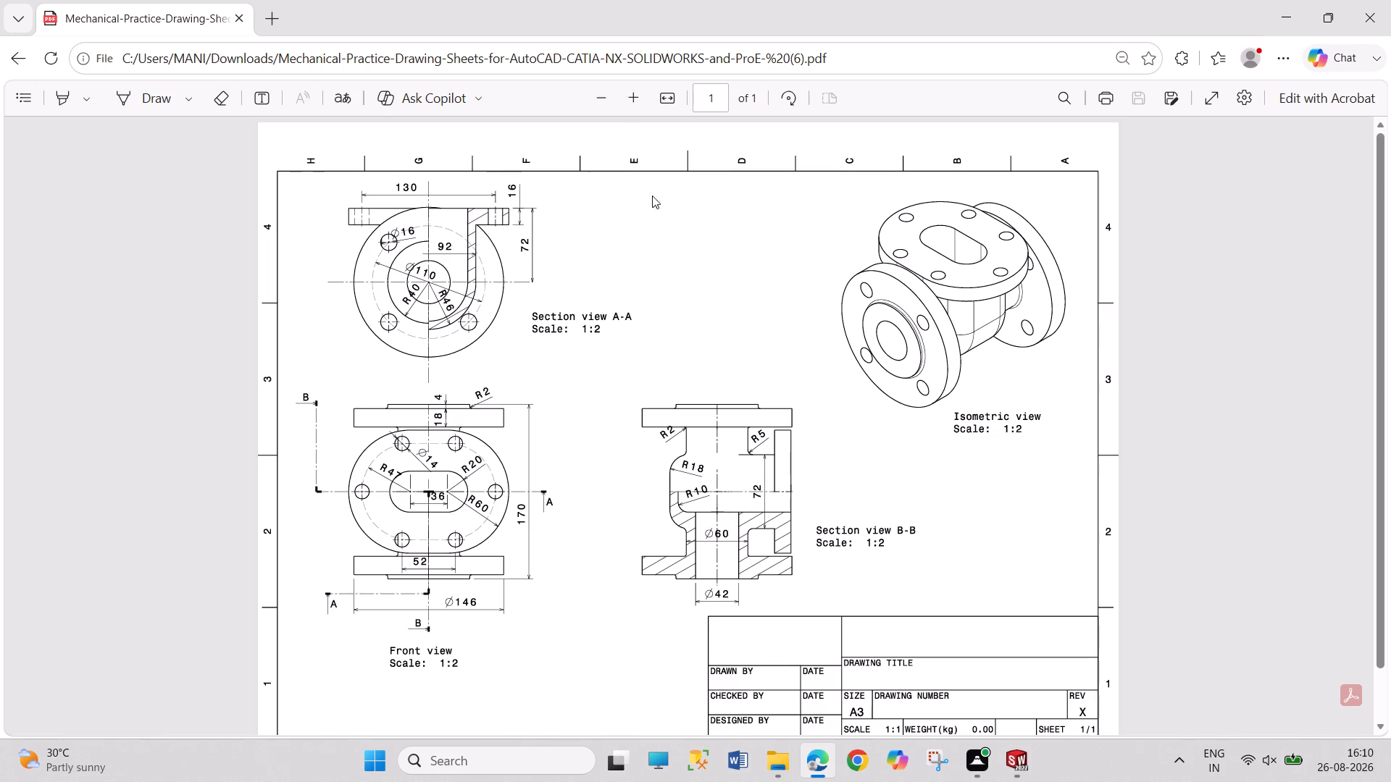
{"action": "scroll", "coordinate": [656, 213], "scroll_direction": "down", "scroll_amount": 2}
{"action": "scroll", "coordinate": [656, 214], "scroll_direction": "up", "scroll_amount": 1}
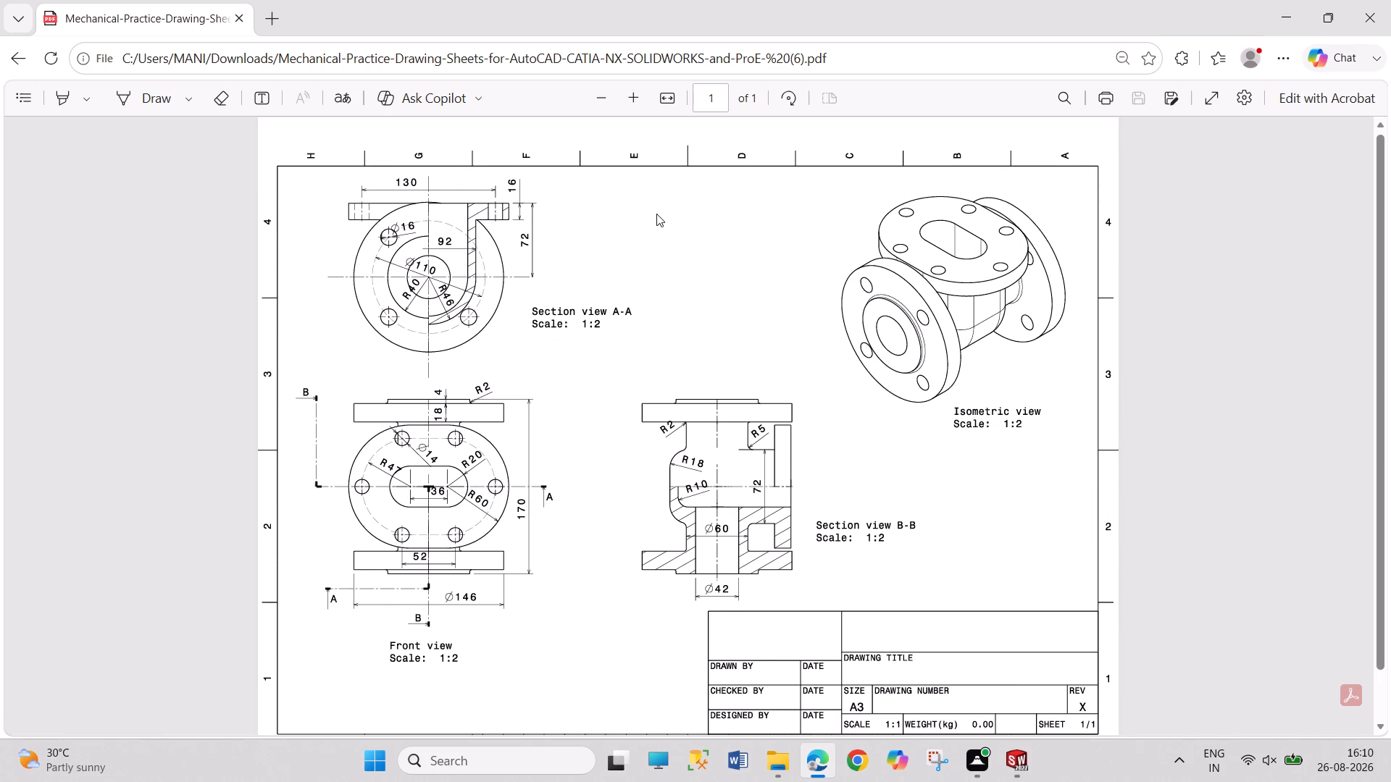
{"action": "scroll", "coordinate": [656, 214], "scroll_direction": "down", "scroll_amount": 3}
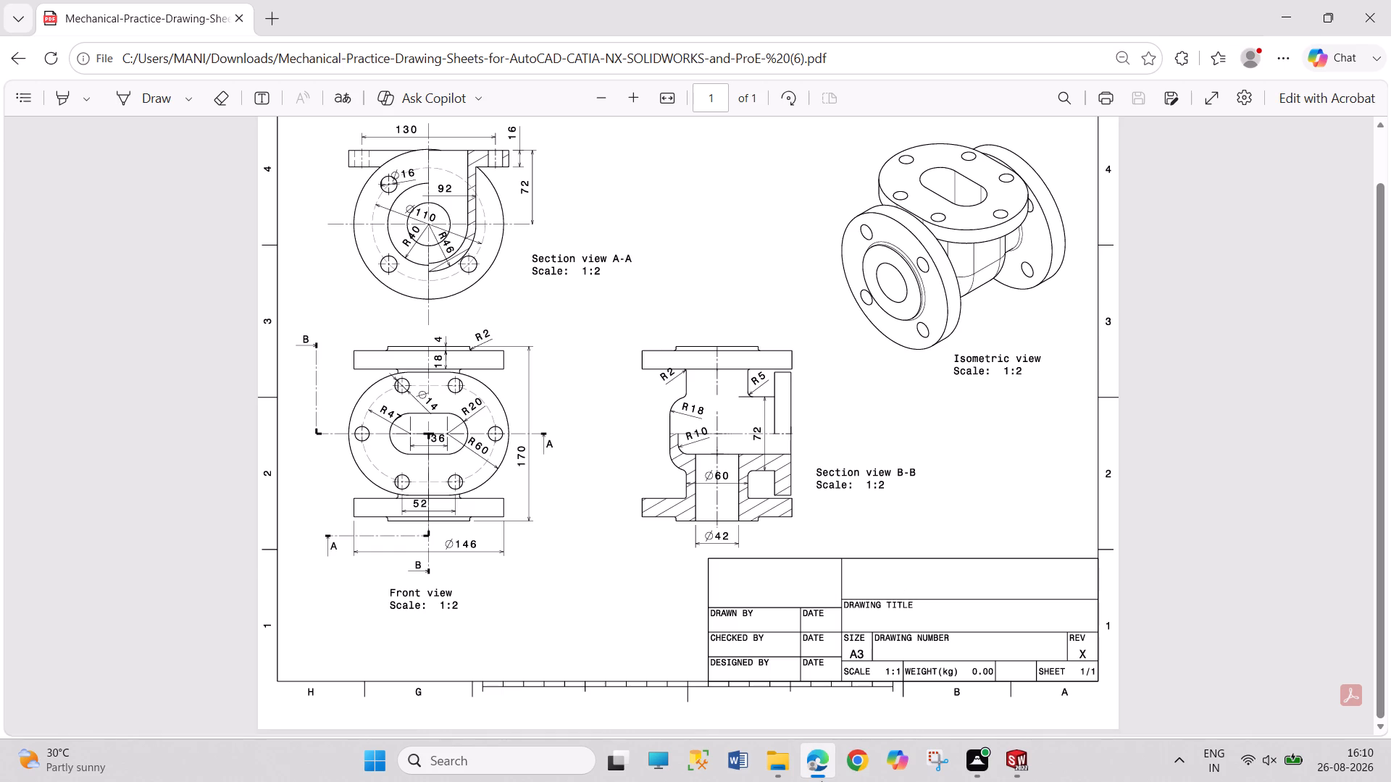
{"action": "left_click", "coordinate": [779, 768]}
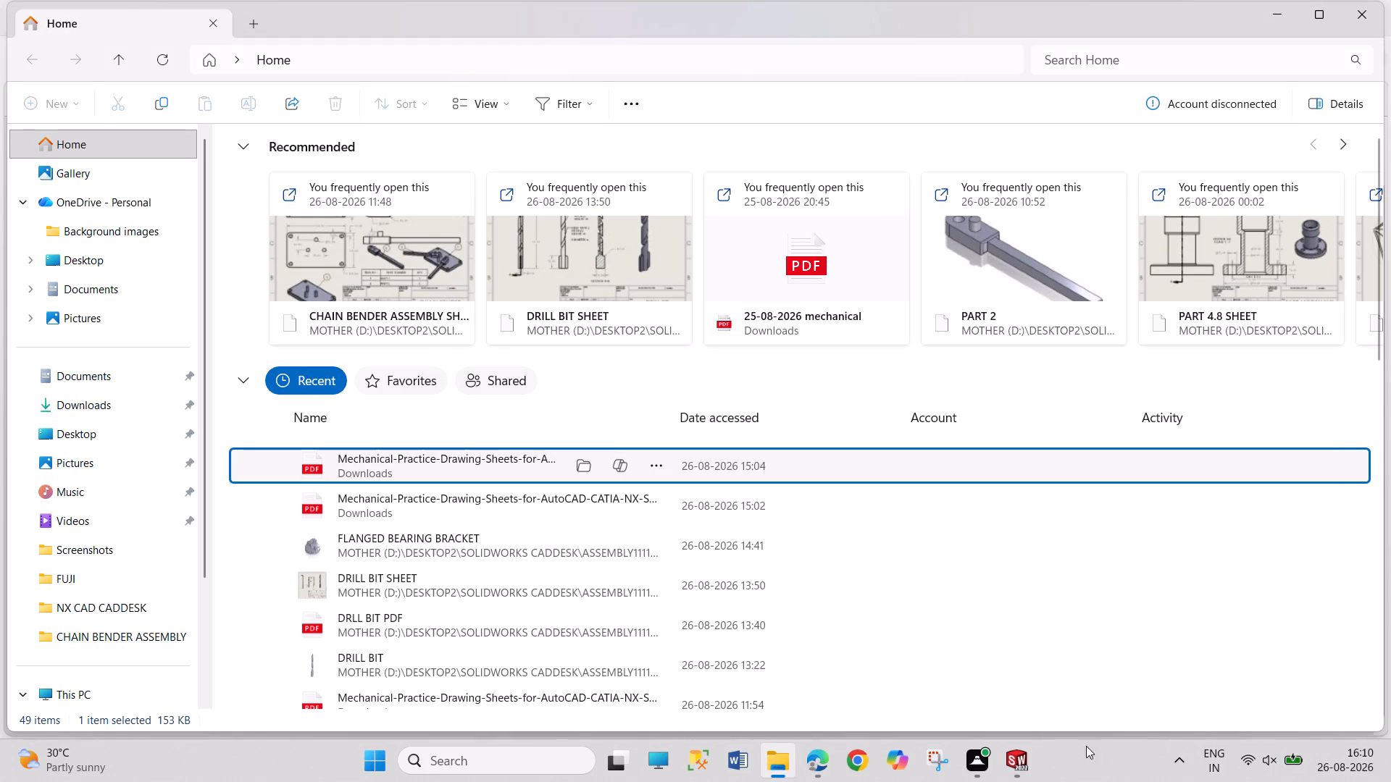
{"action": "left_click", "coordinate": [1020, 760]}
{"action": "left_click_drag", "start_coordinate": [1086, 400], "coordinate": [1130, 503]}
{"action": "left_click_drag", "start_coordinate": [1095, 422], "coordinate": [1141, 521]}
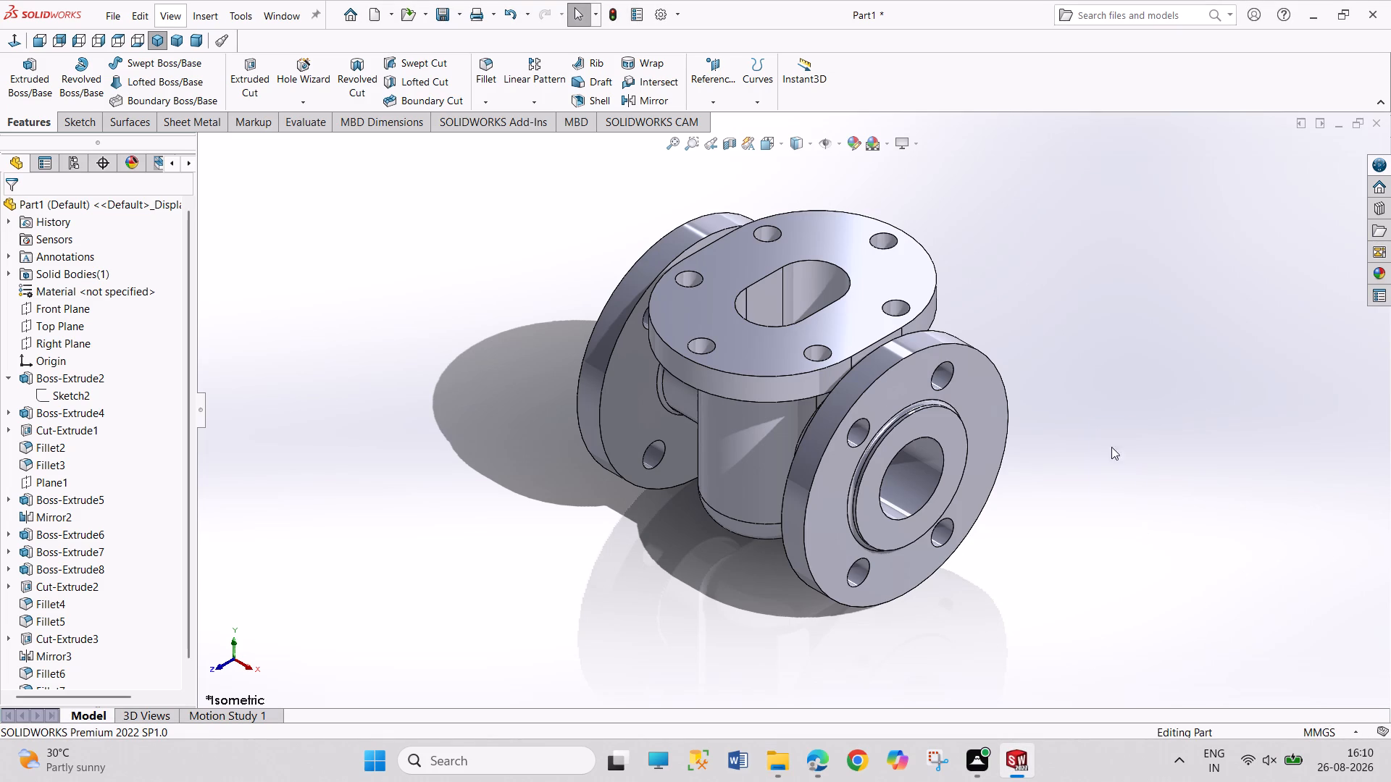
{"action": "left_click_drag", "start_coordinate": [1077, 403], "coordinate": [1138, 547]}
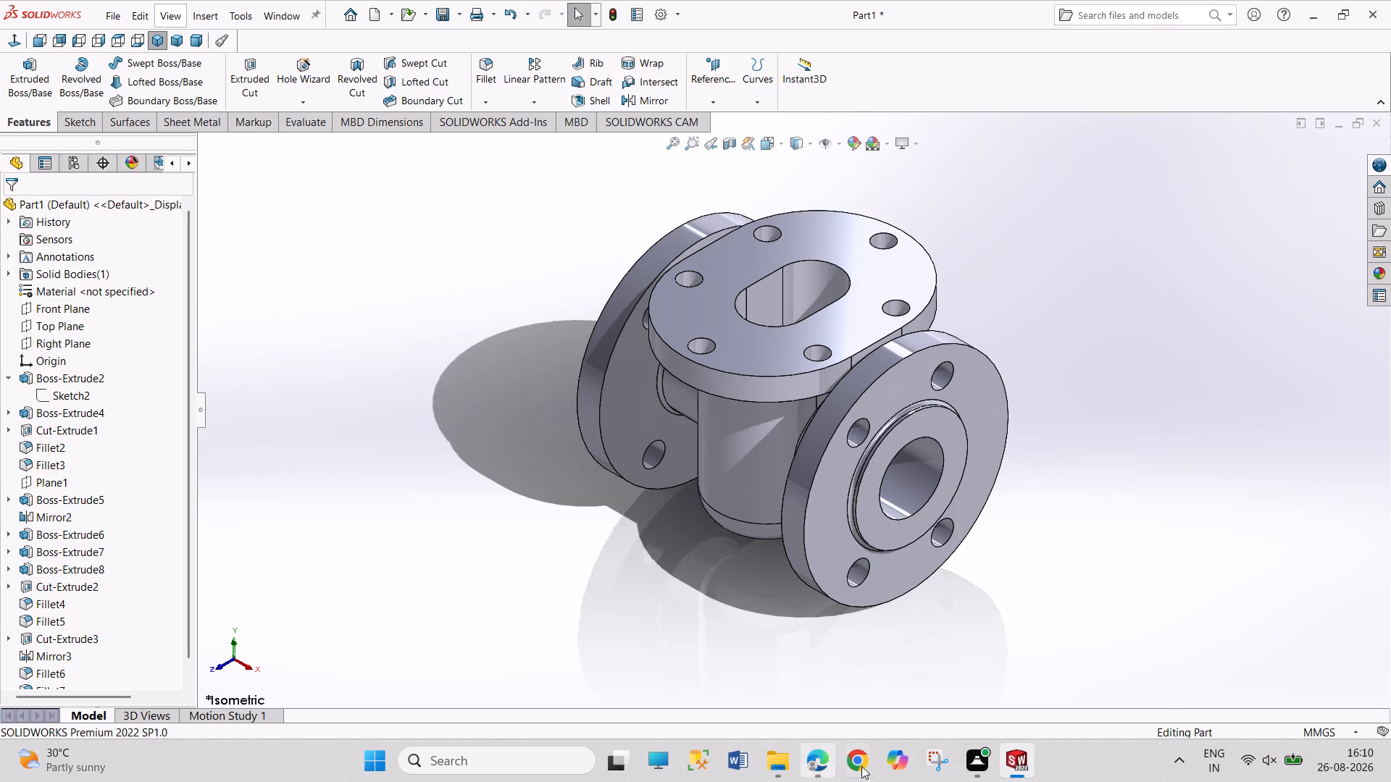